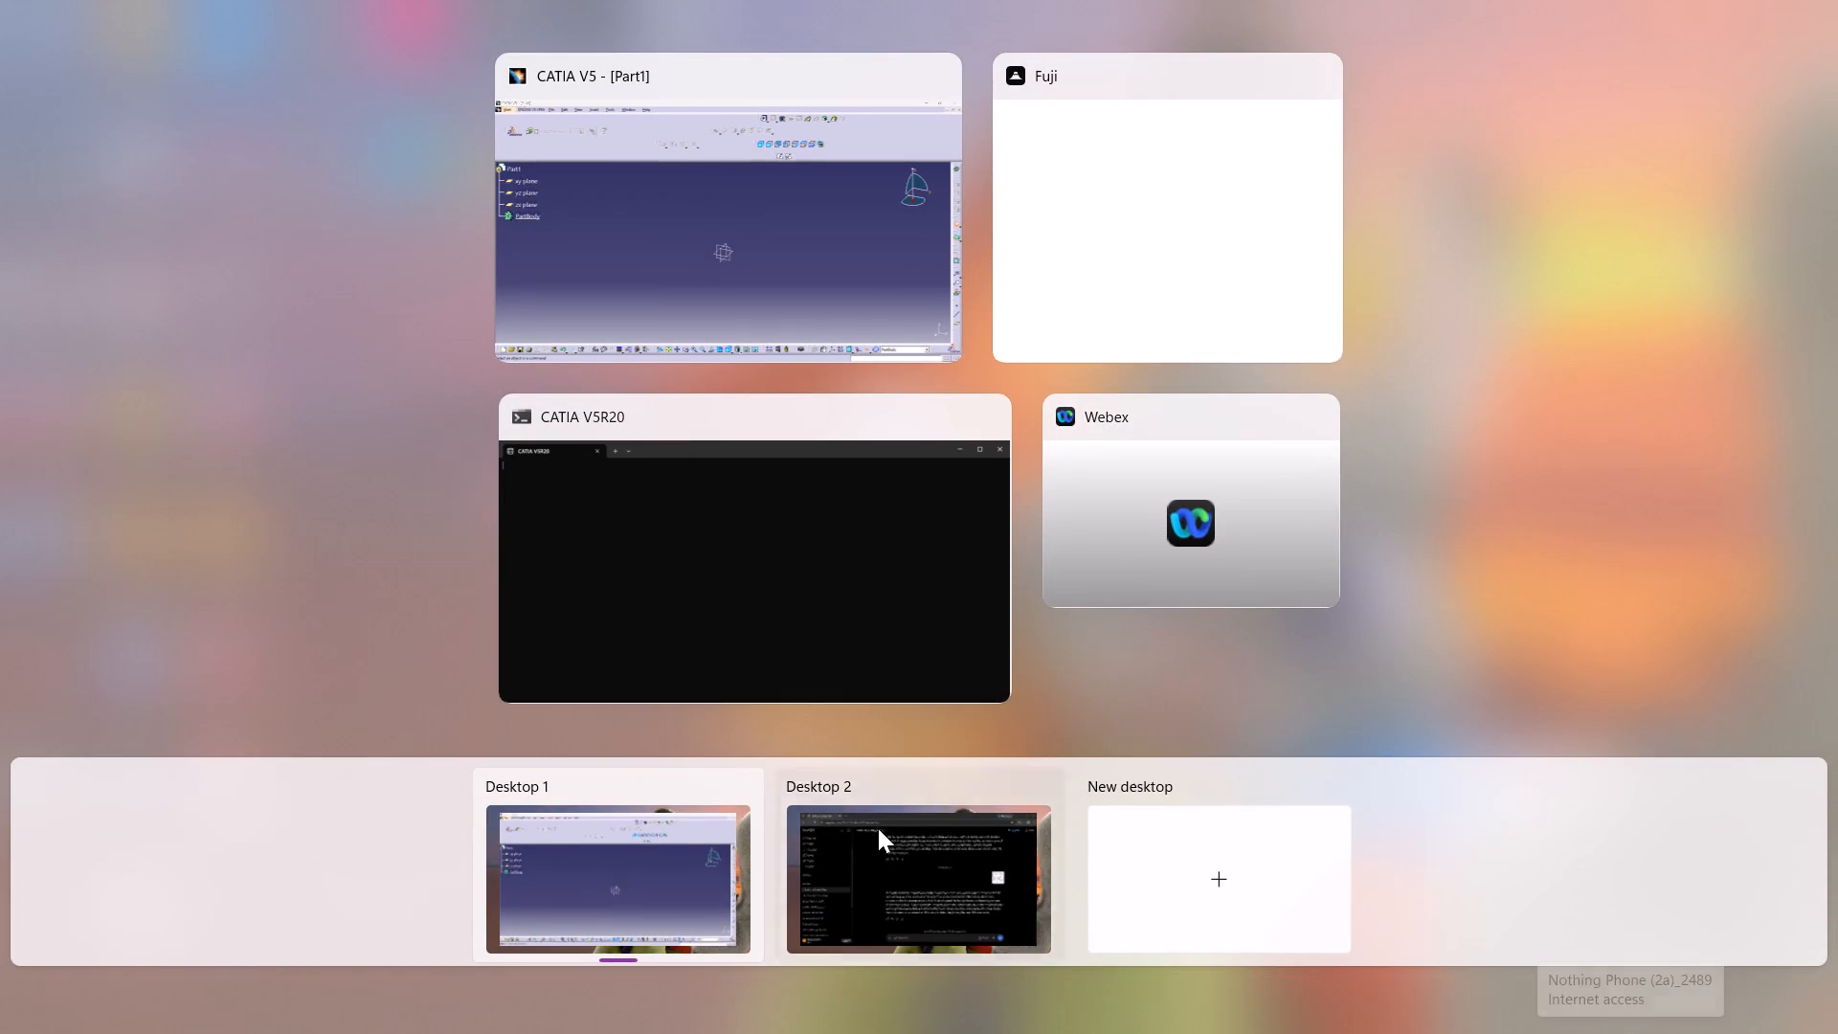
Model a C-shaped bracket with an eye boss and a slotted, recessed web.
Switch to the desktop that has the empty Part1 open in CATIA V5.
left_click(965, 881)
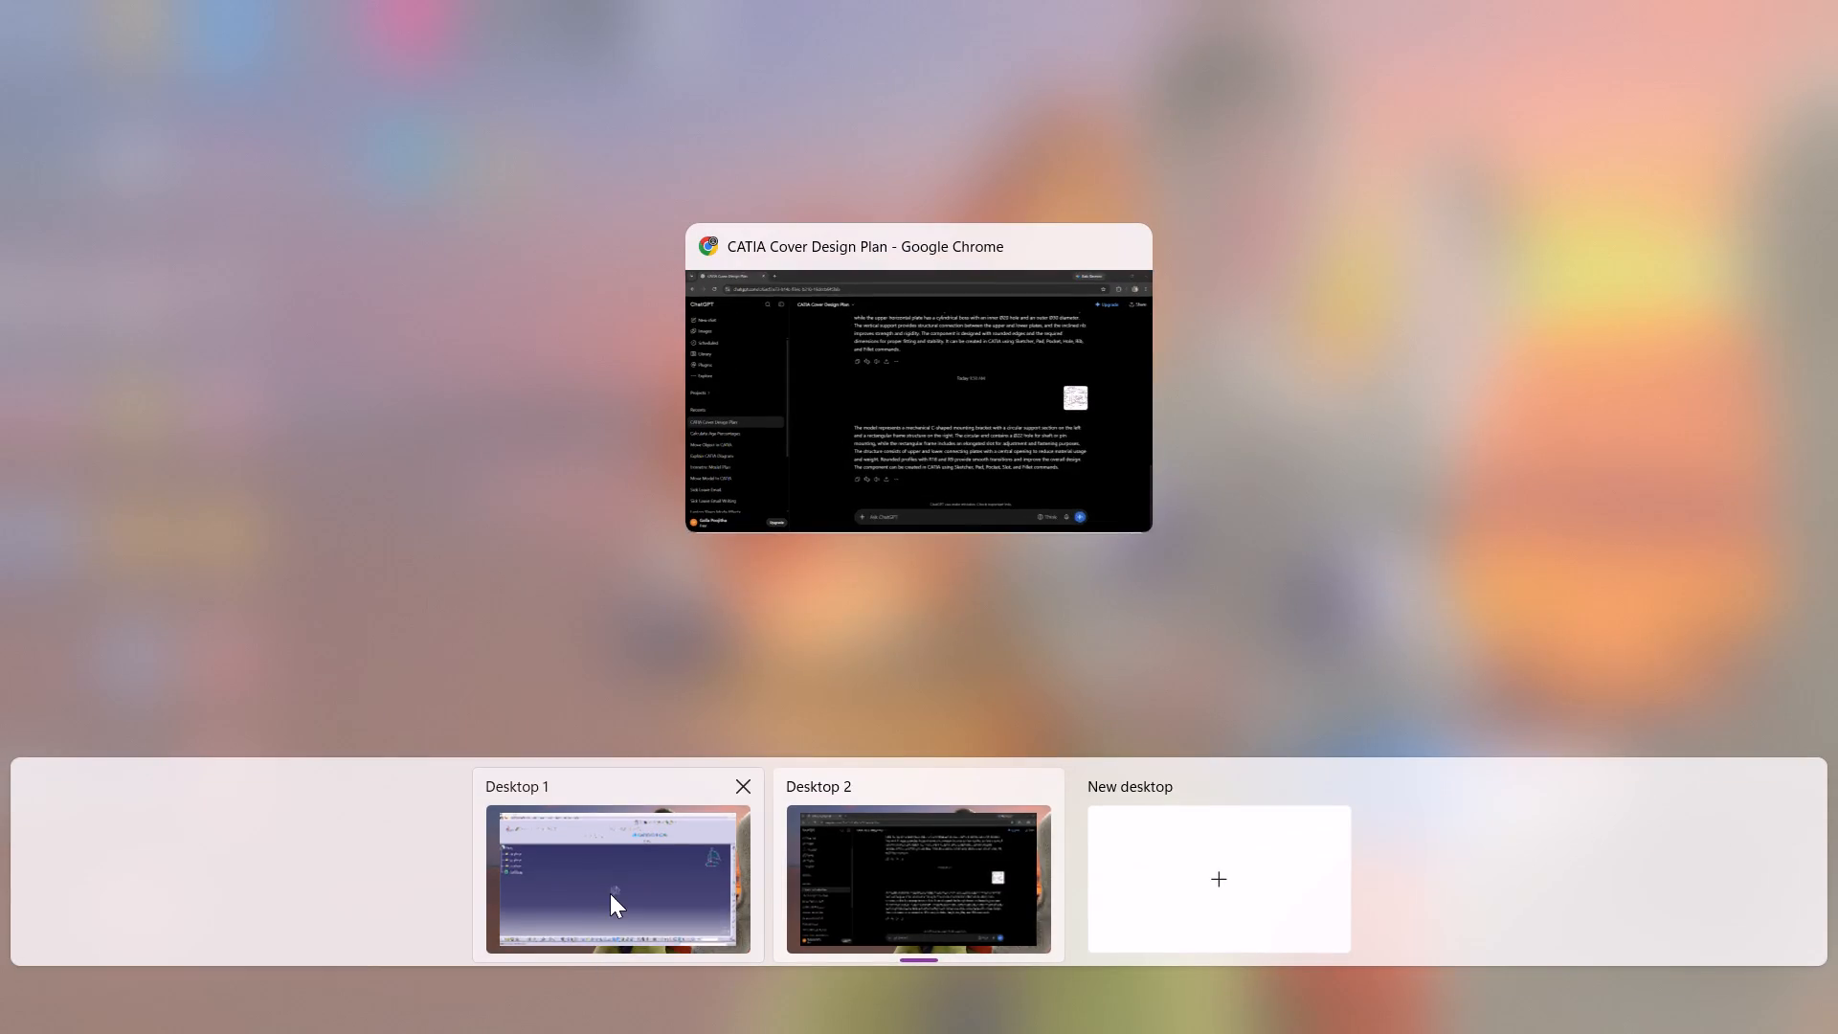
left_click(610, 893)
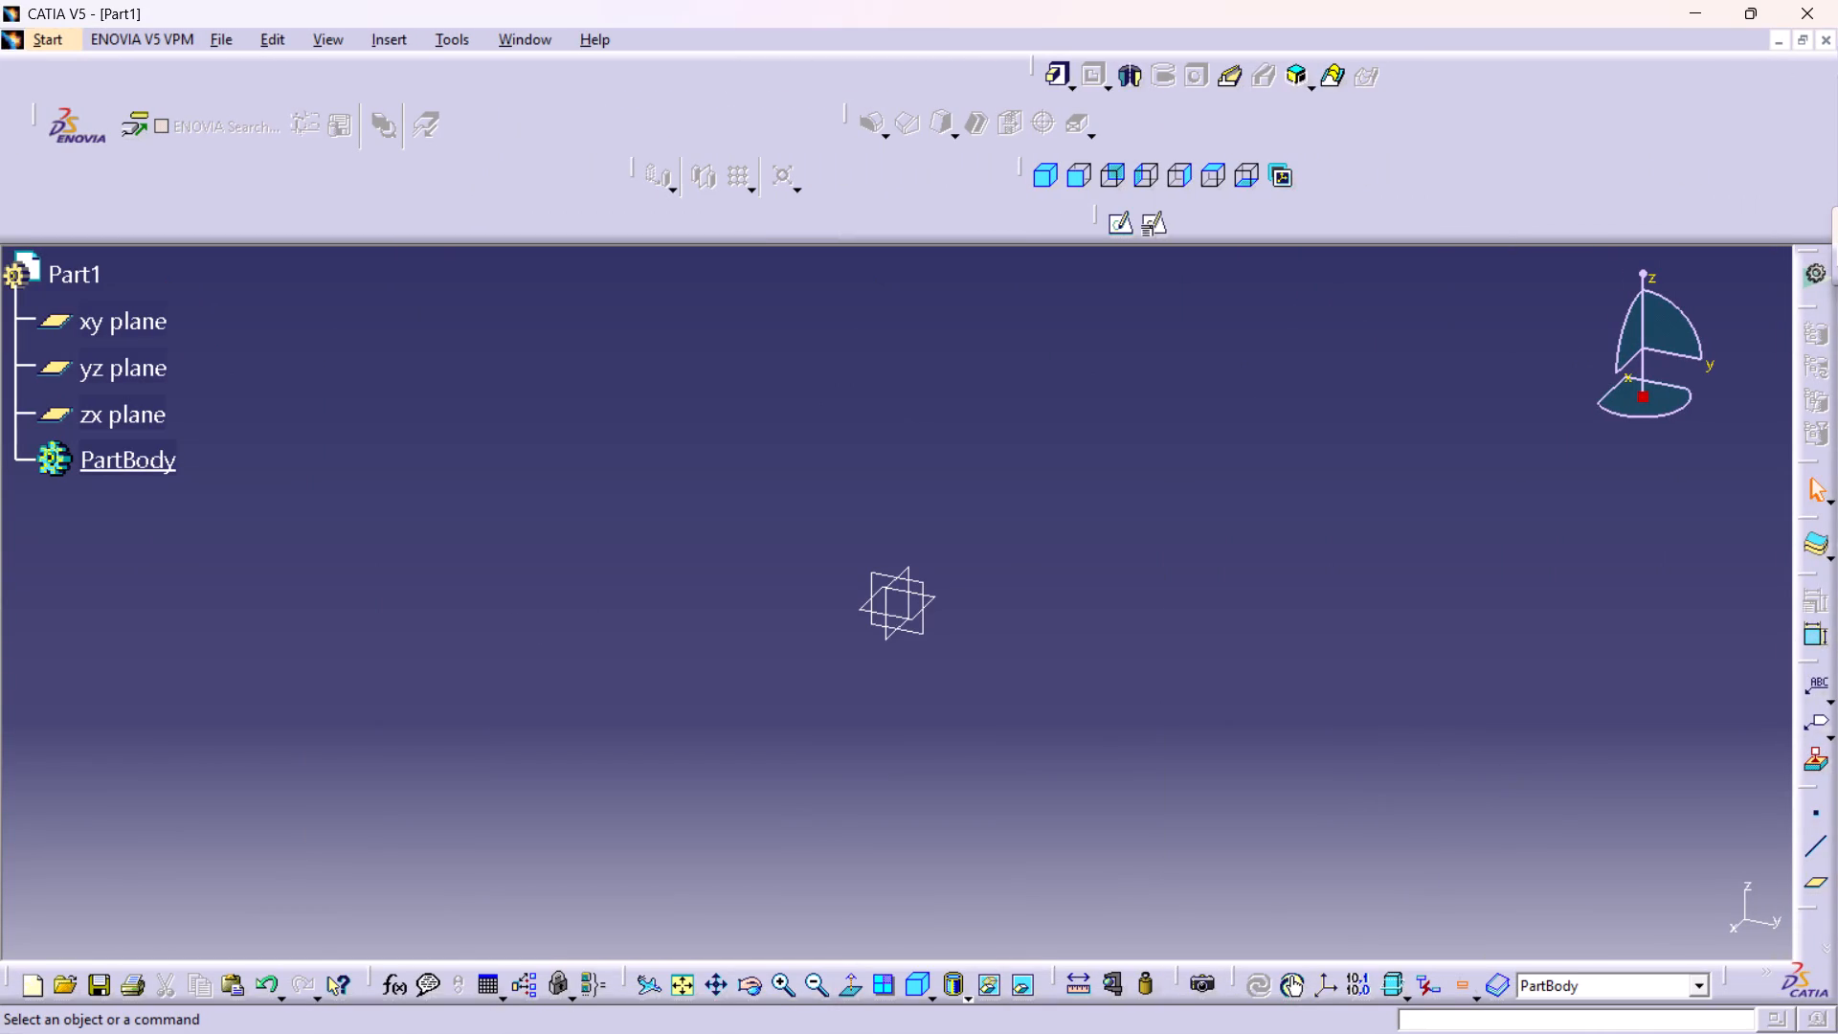
Create a positioned sketch on the yz plane with implicit origin and orientation.
left_click(922, 631)
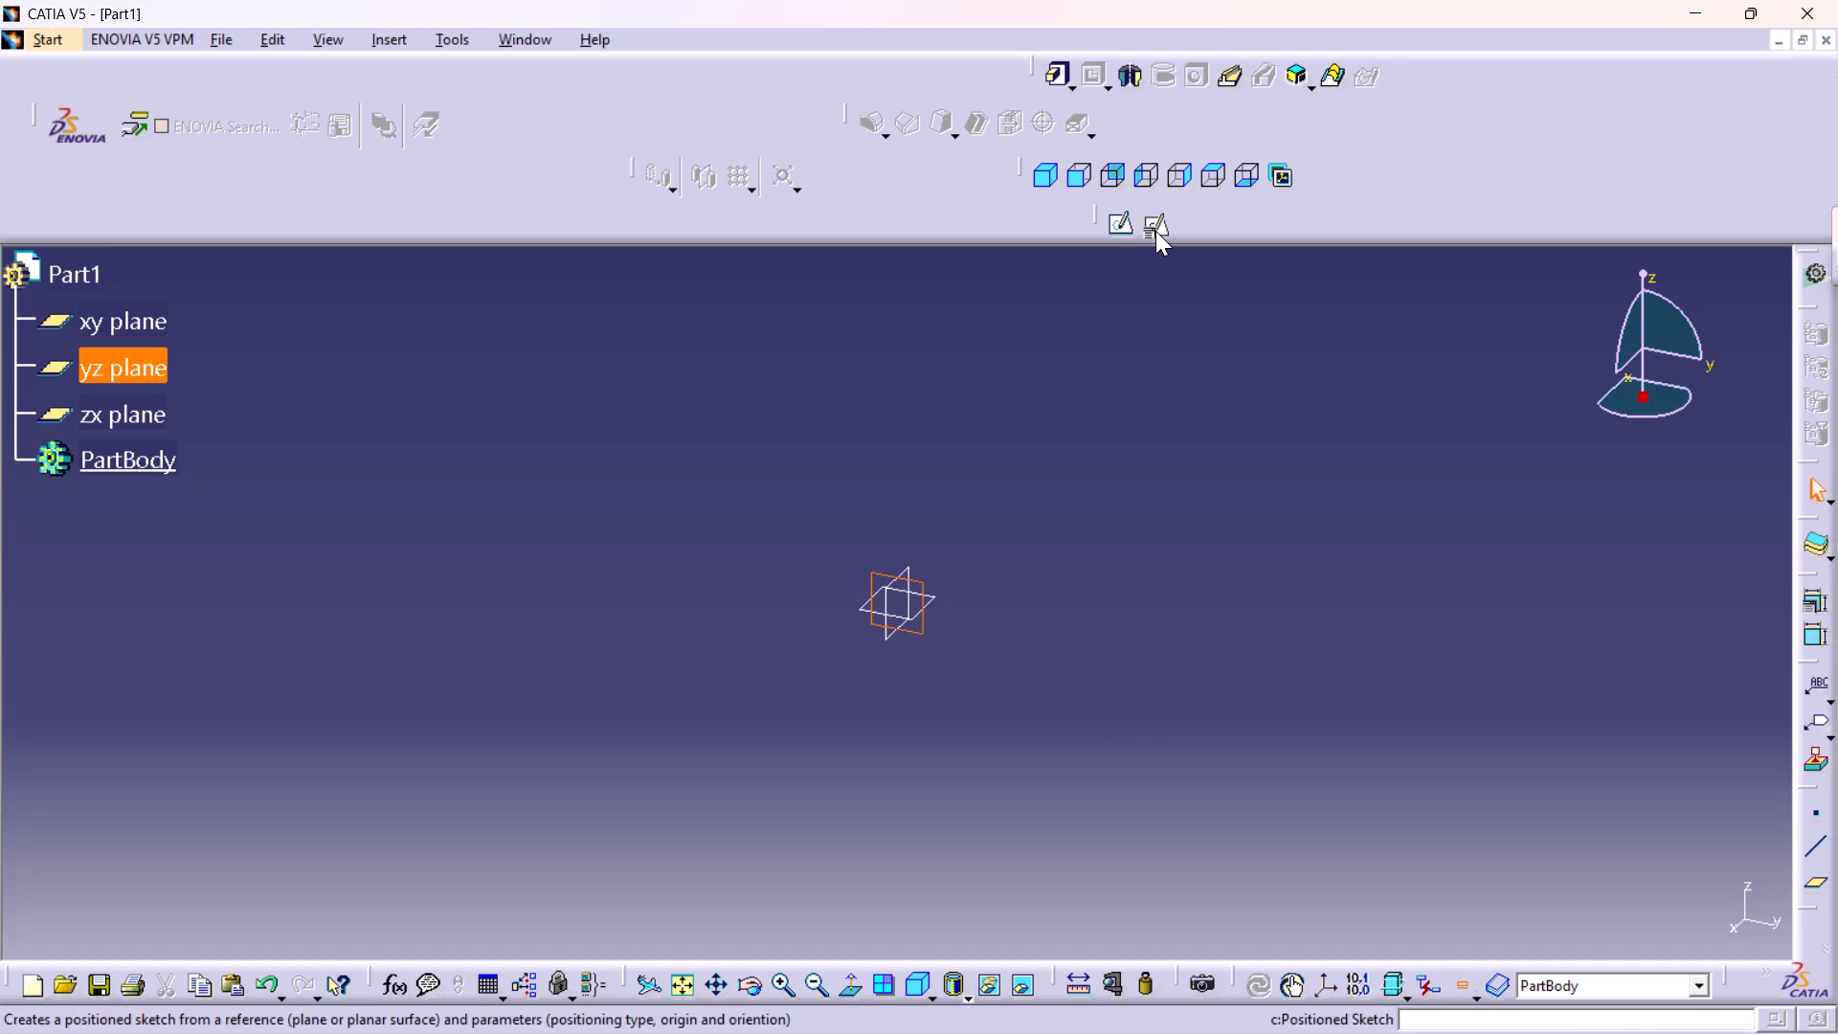
left_click(1155, 231)
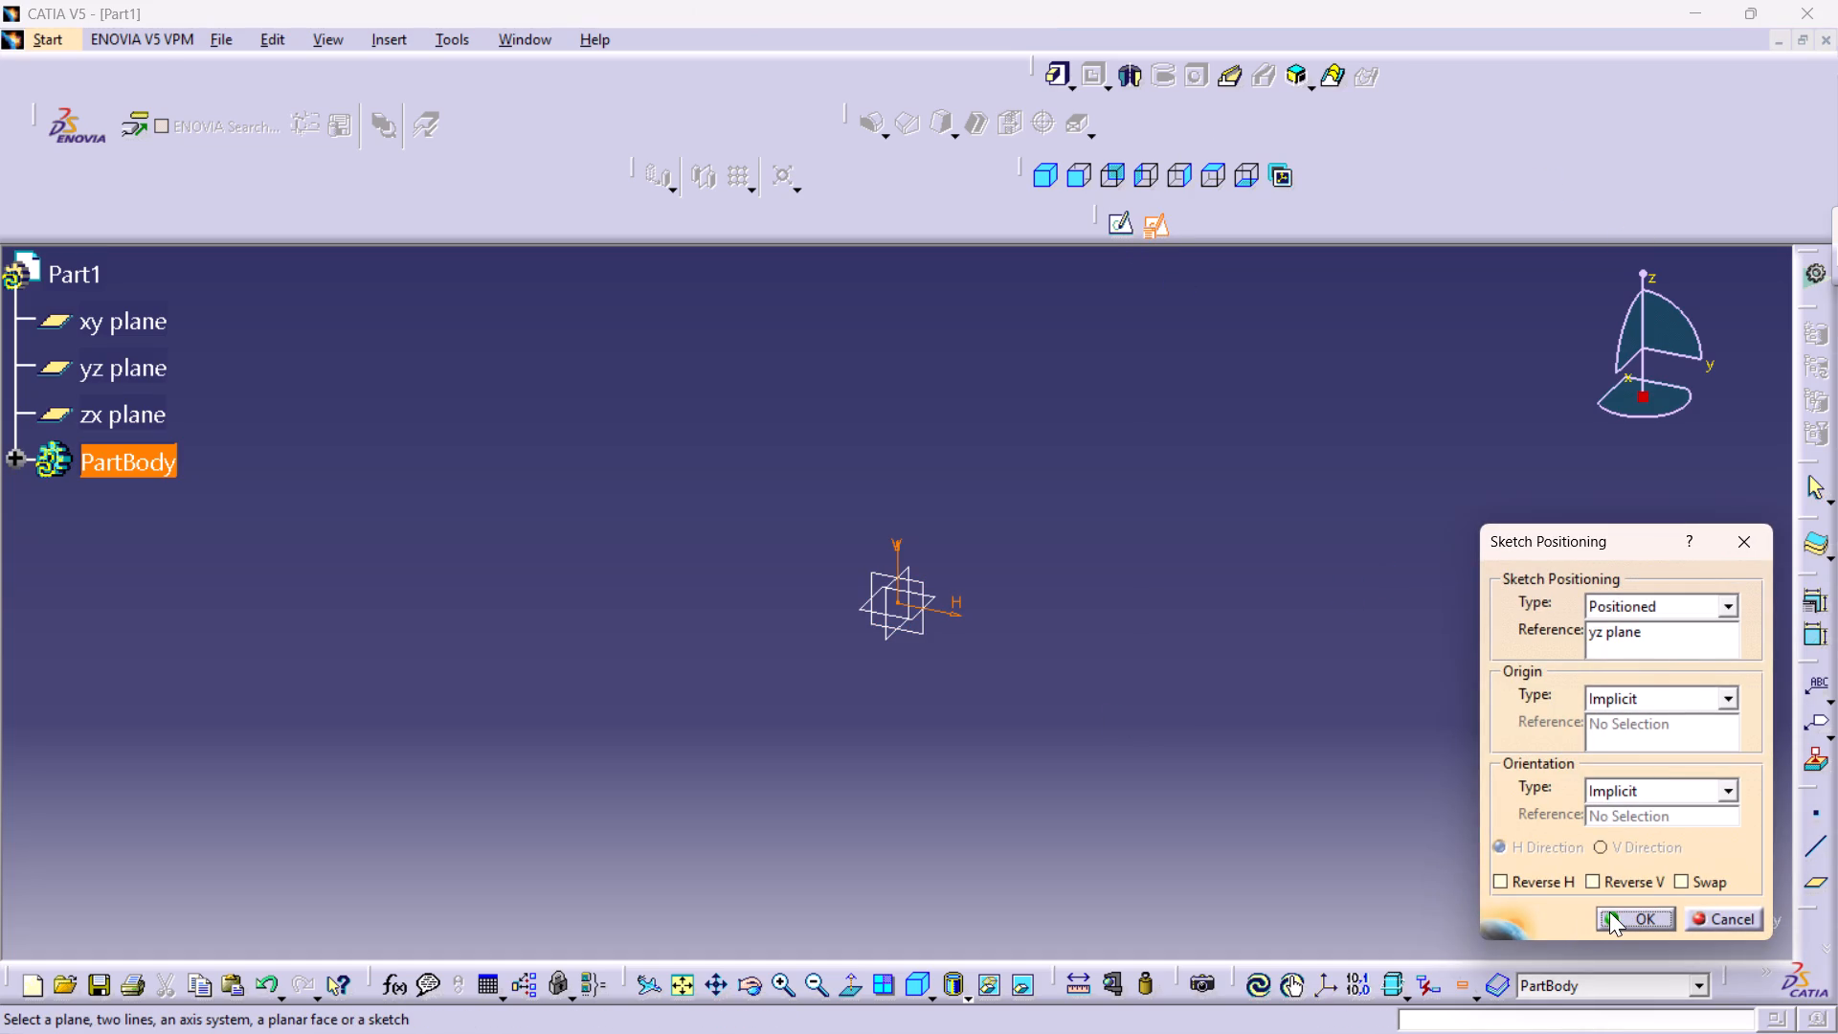
left_click(1609, 911)
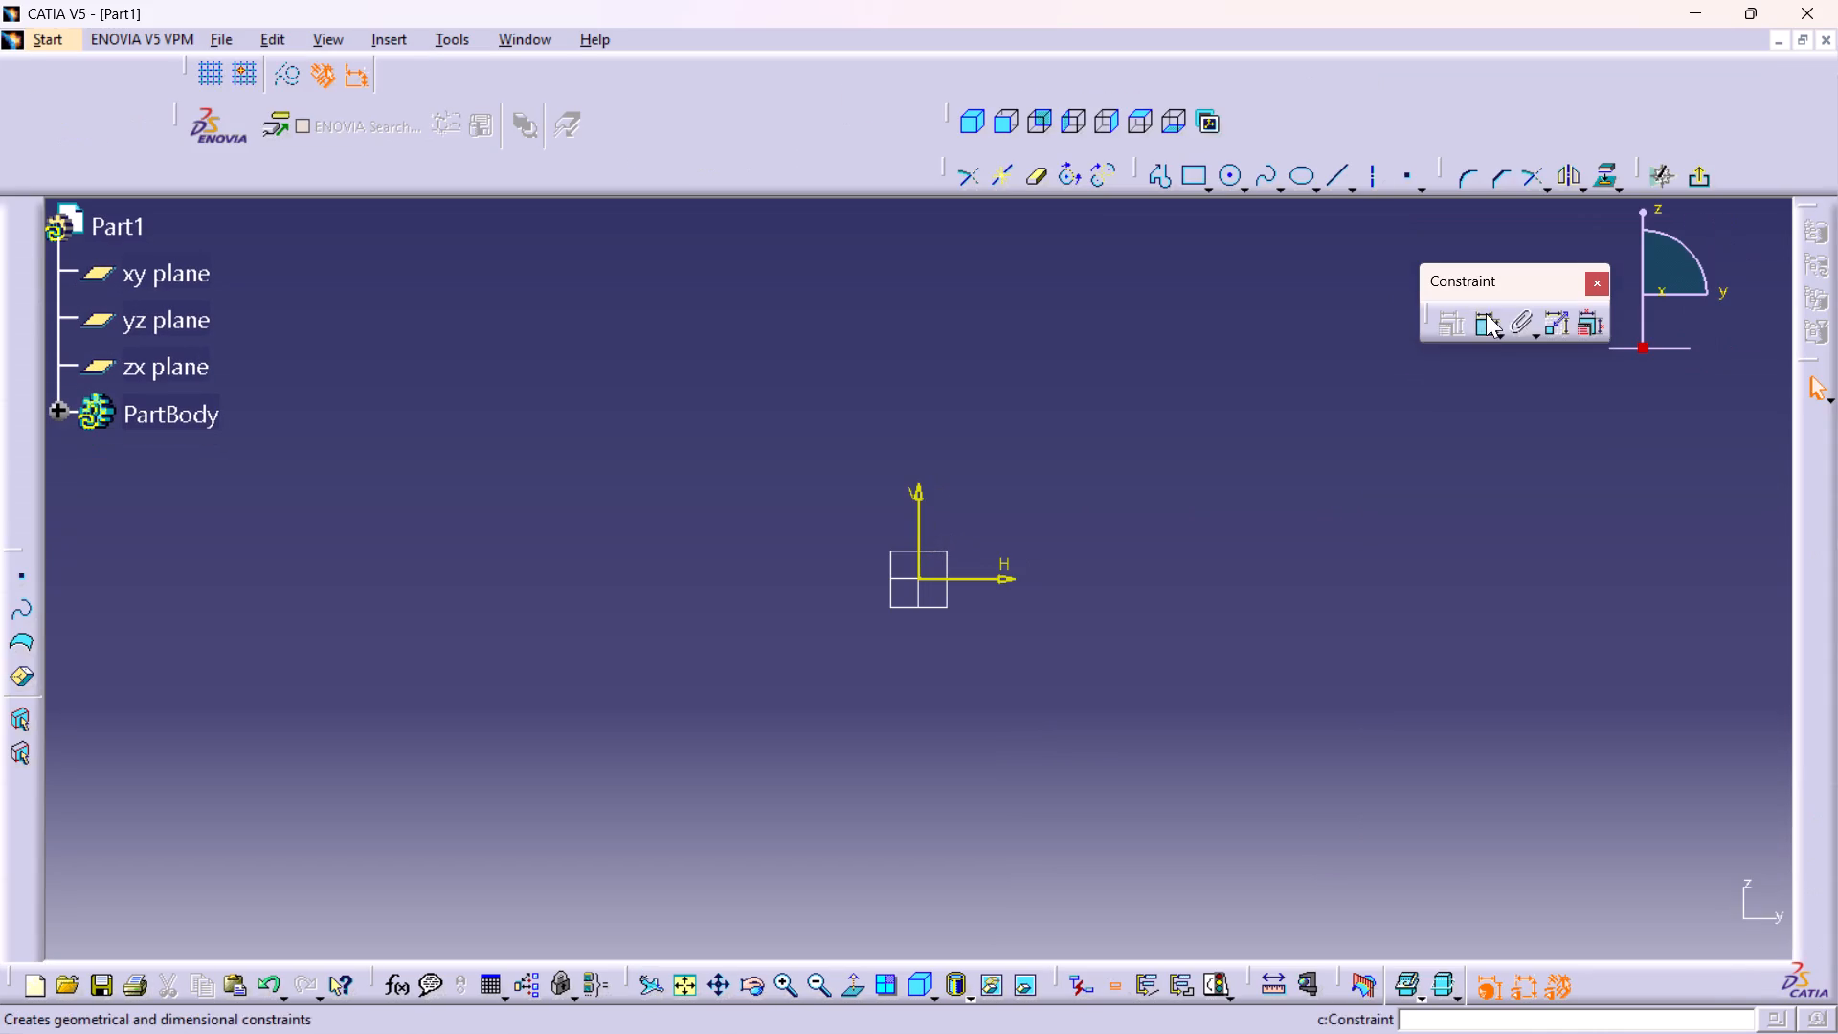
Sketch a centered rectangle with its center at the sketch origin.
double_click(1228, 173)
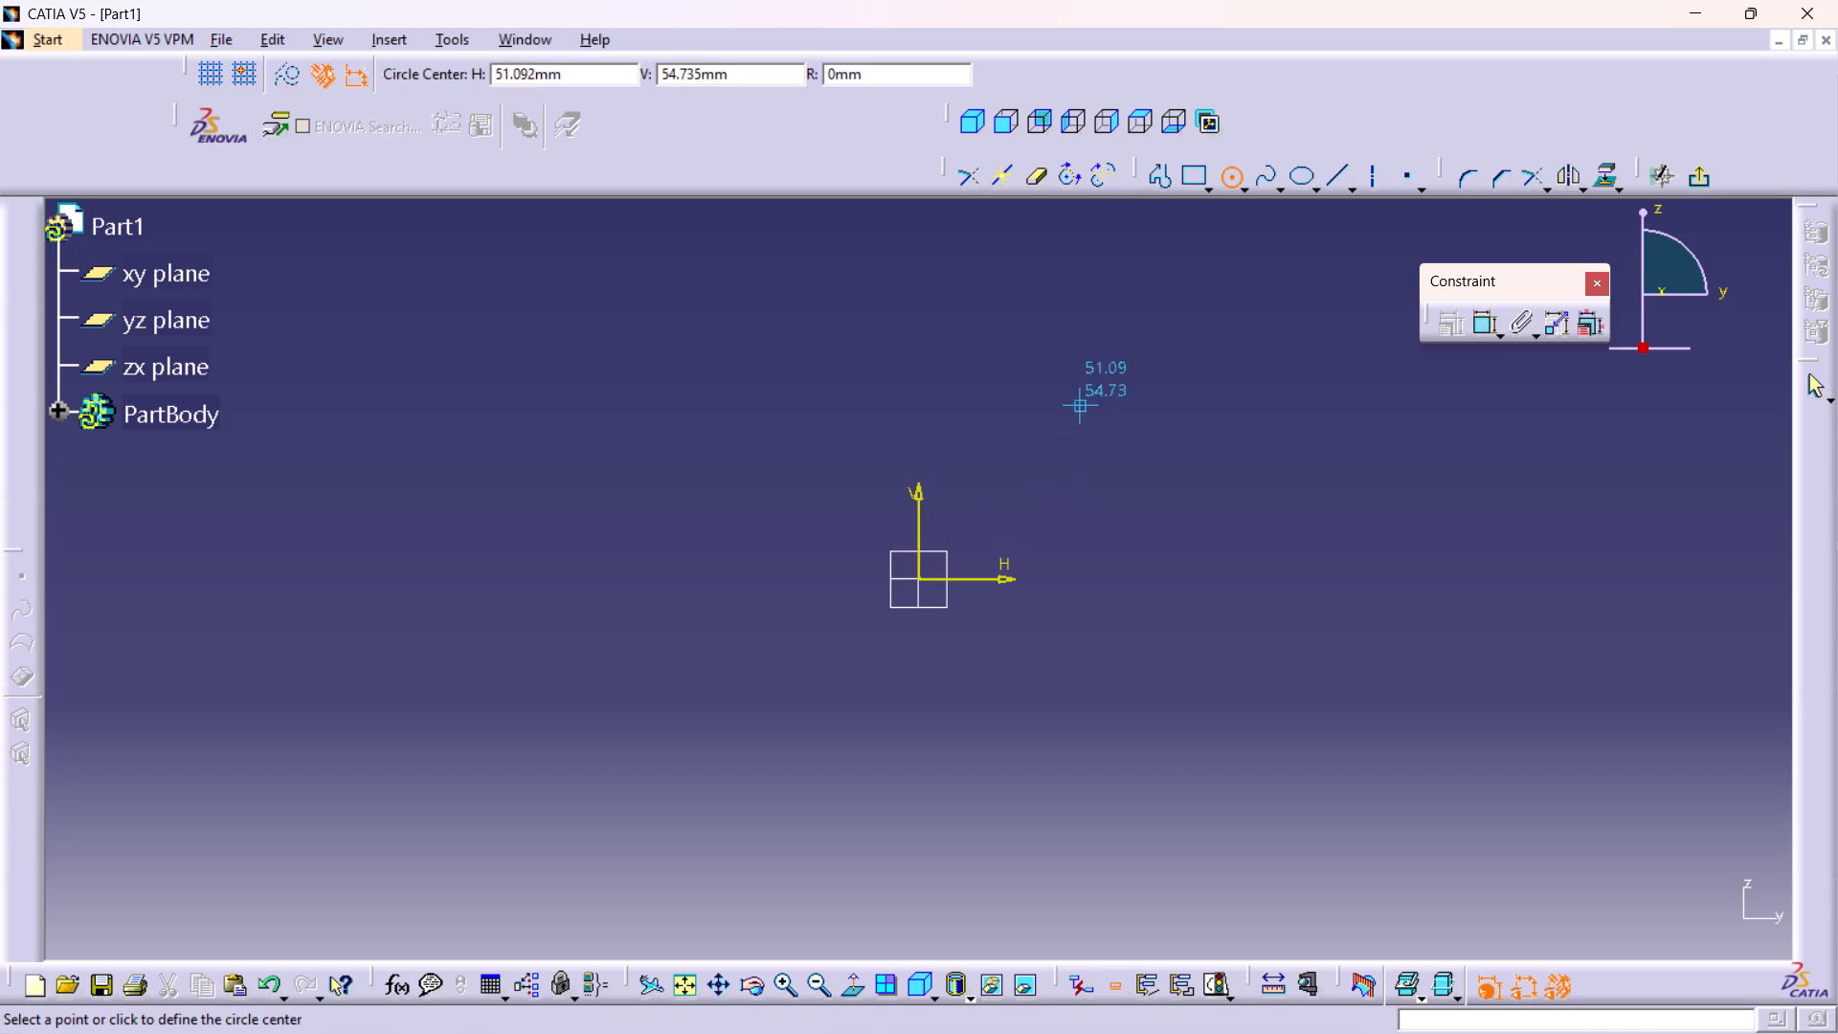
double_click(1194, 179)
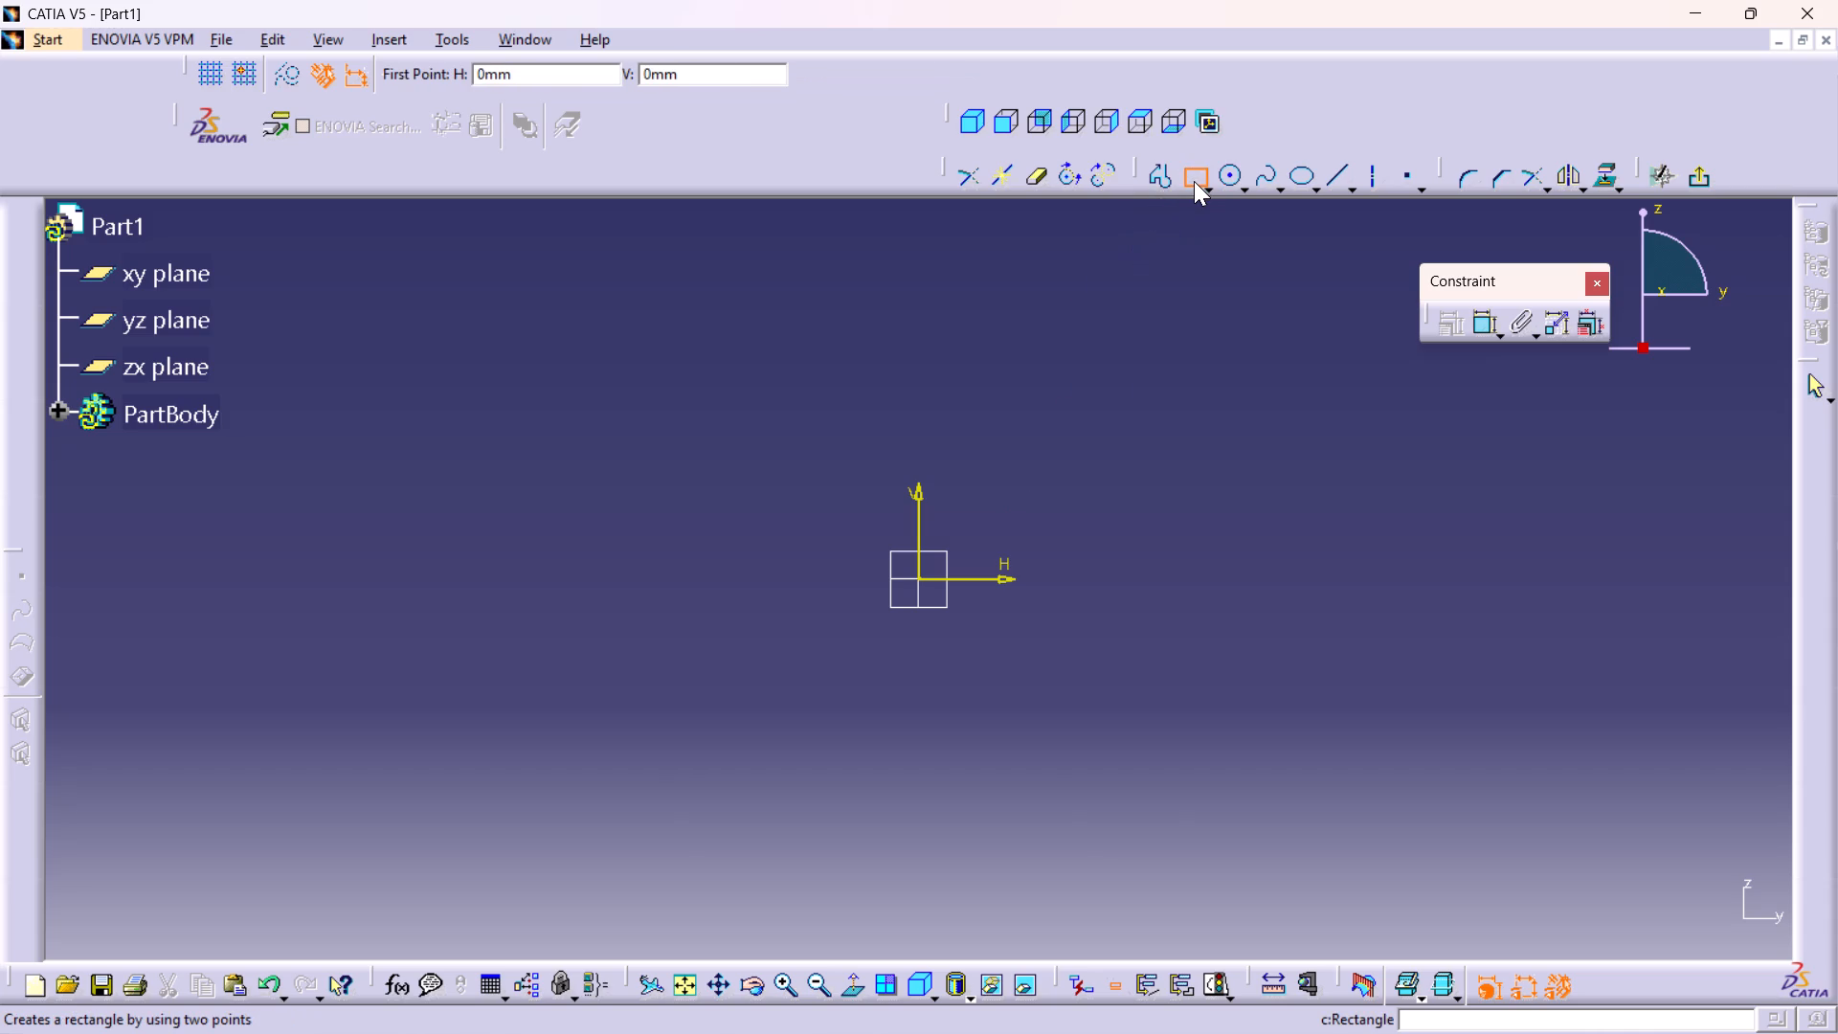
left_click(1211, 187)
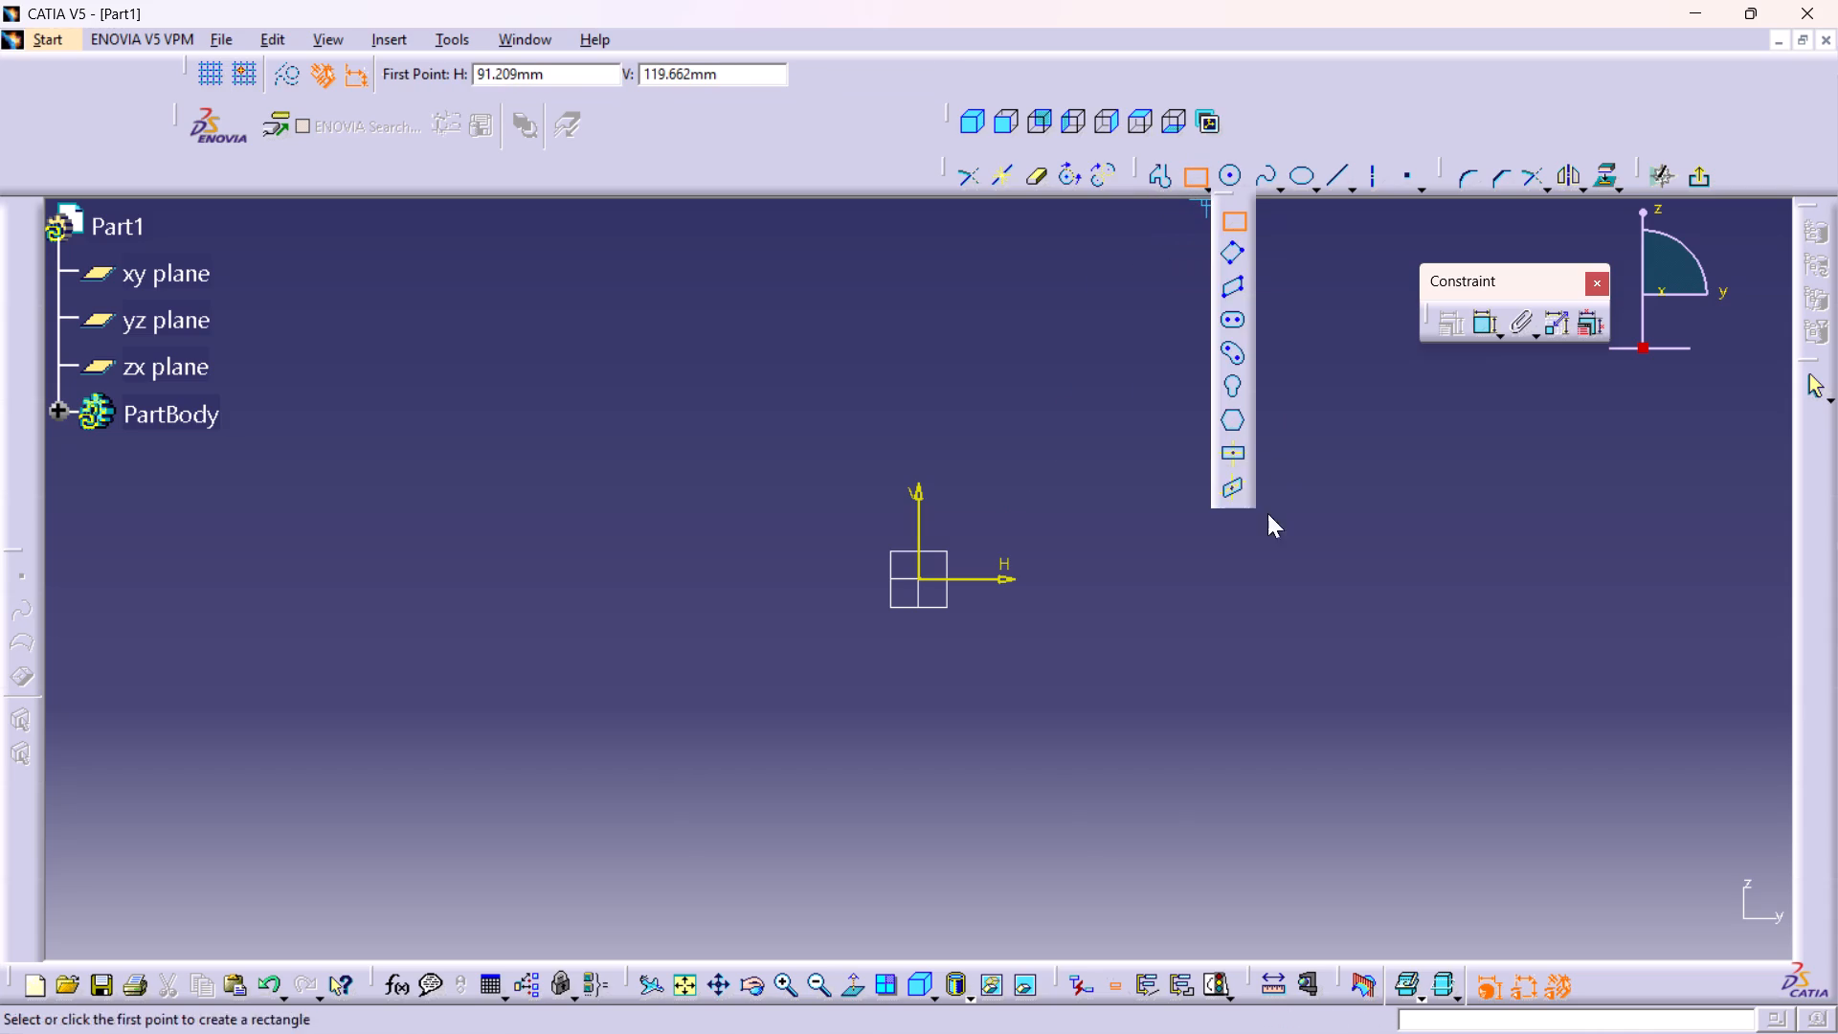
double_click(1233, 461)
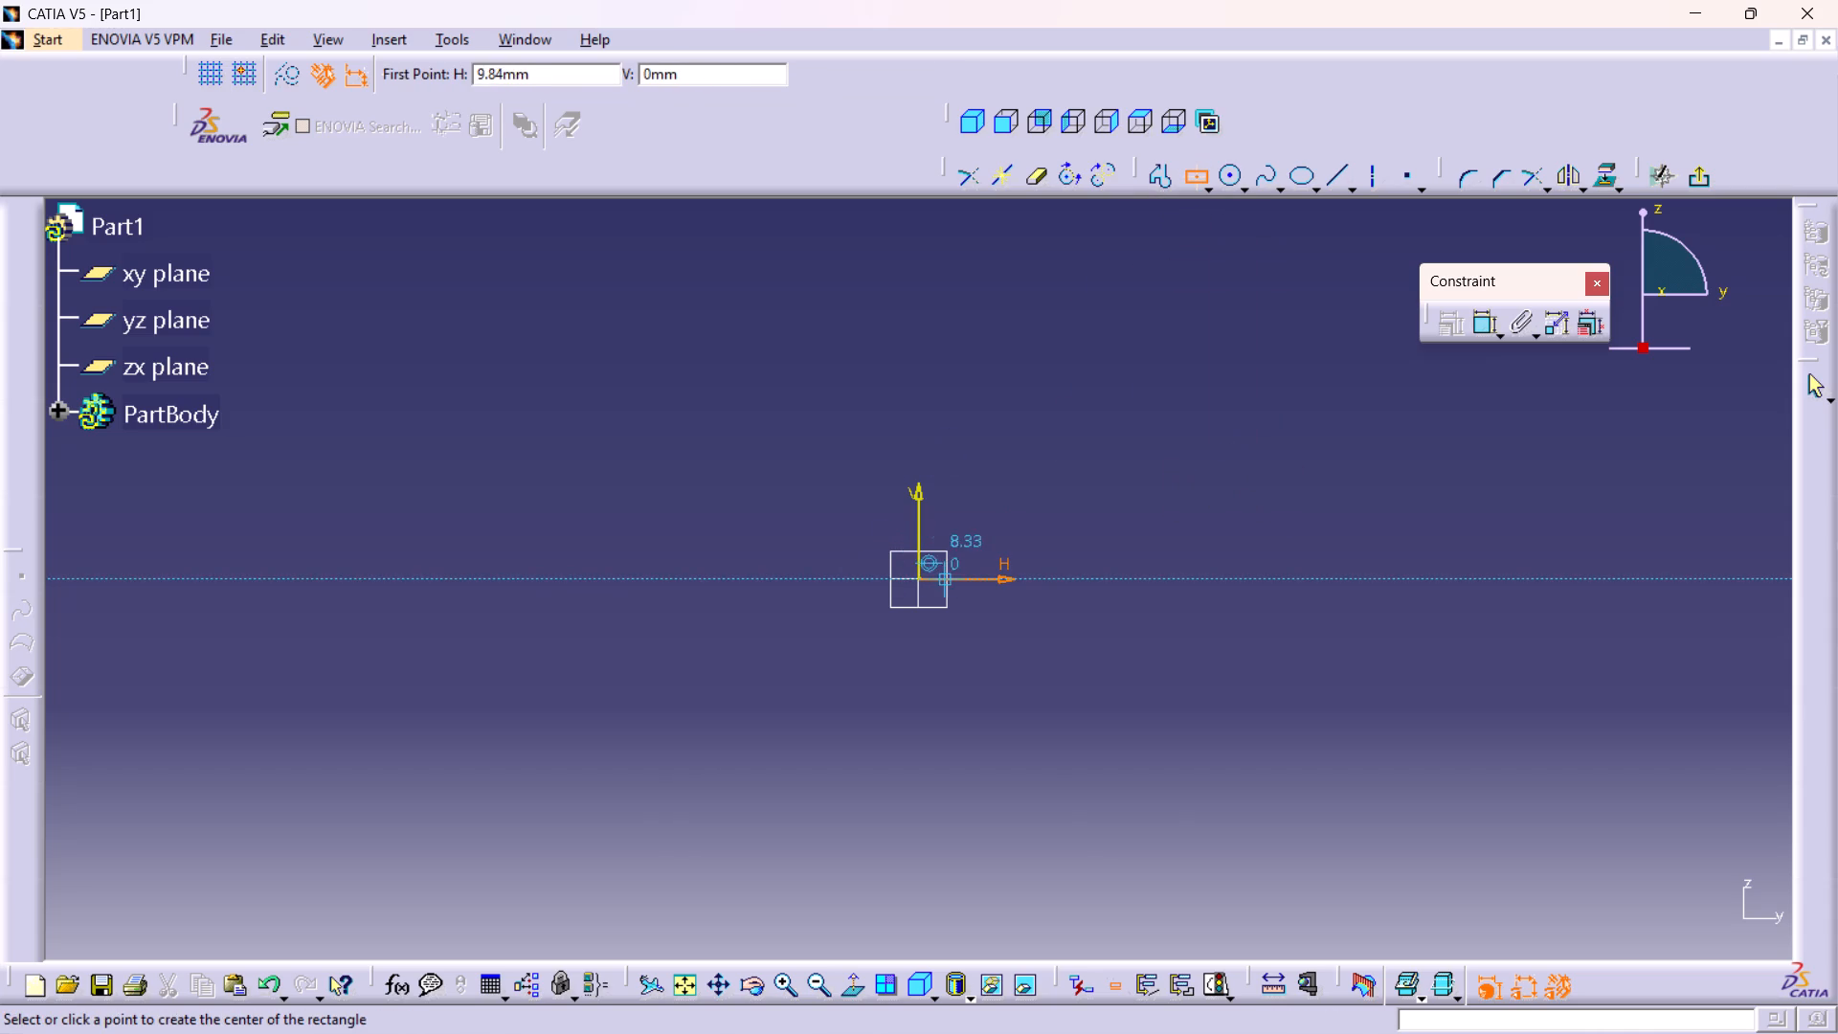
left_click(918, 581)
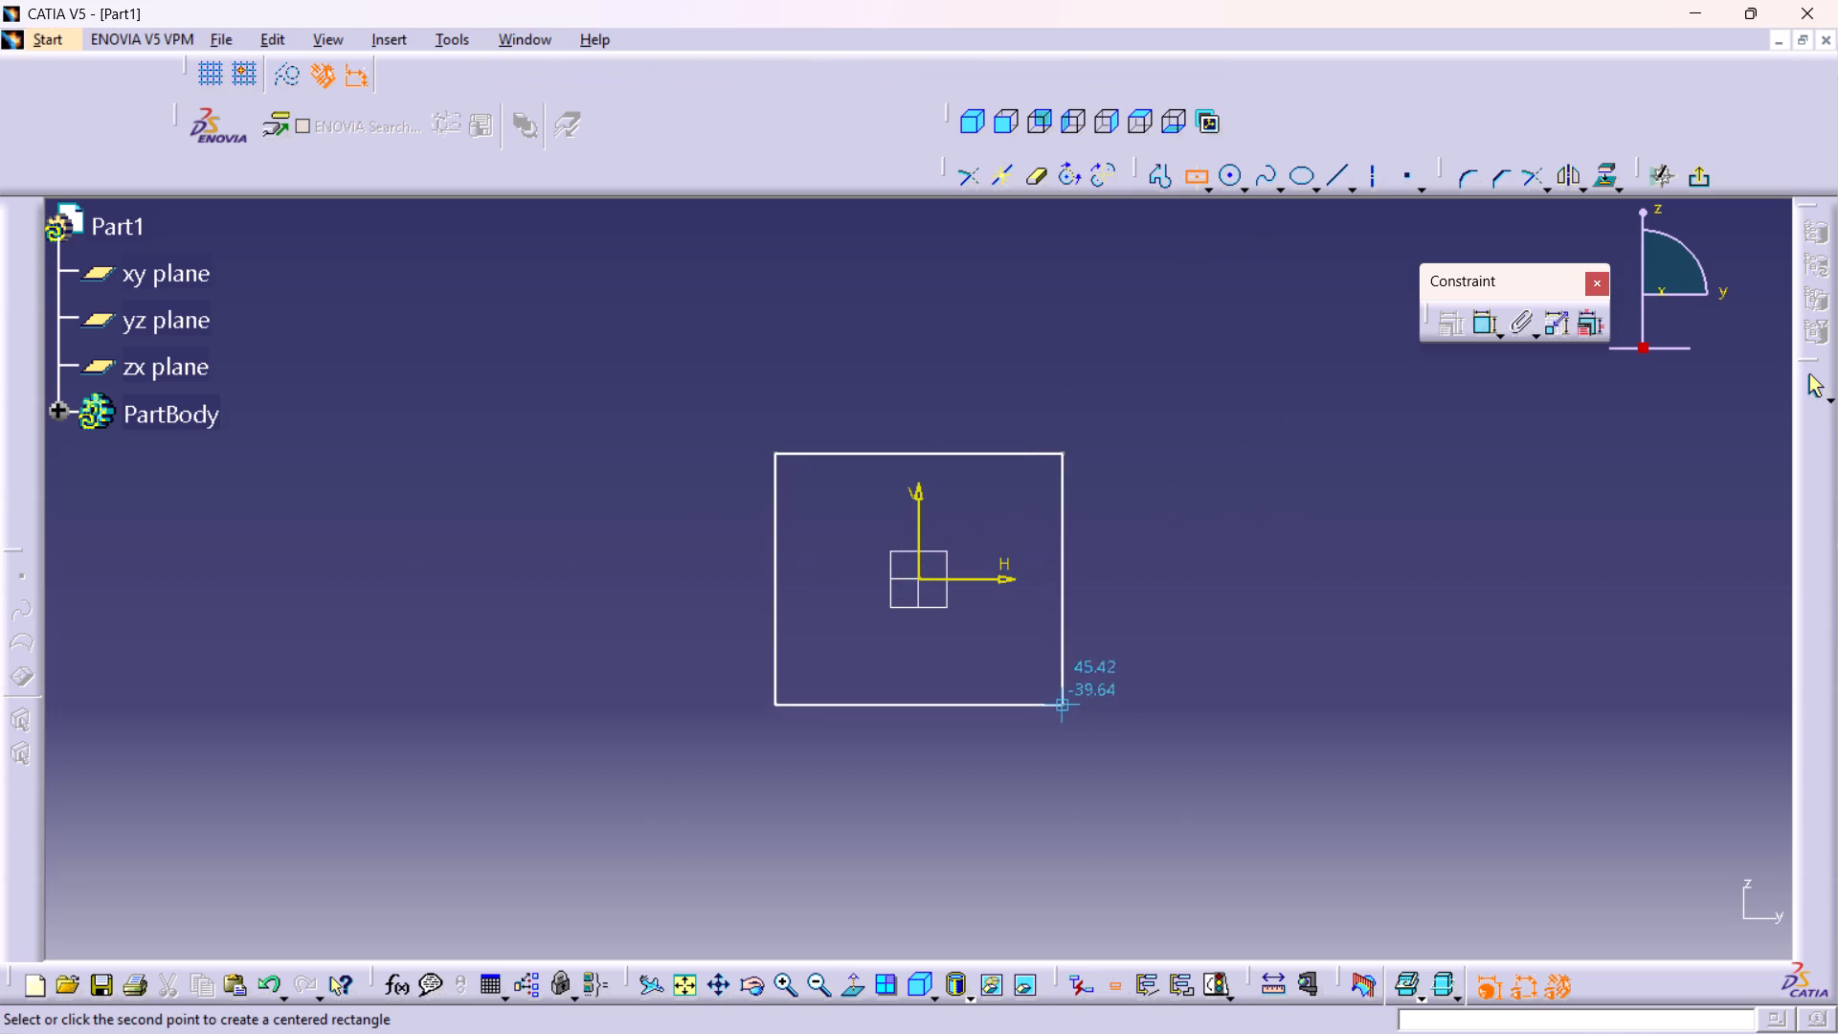
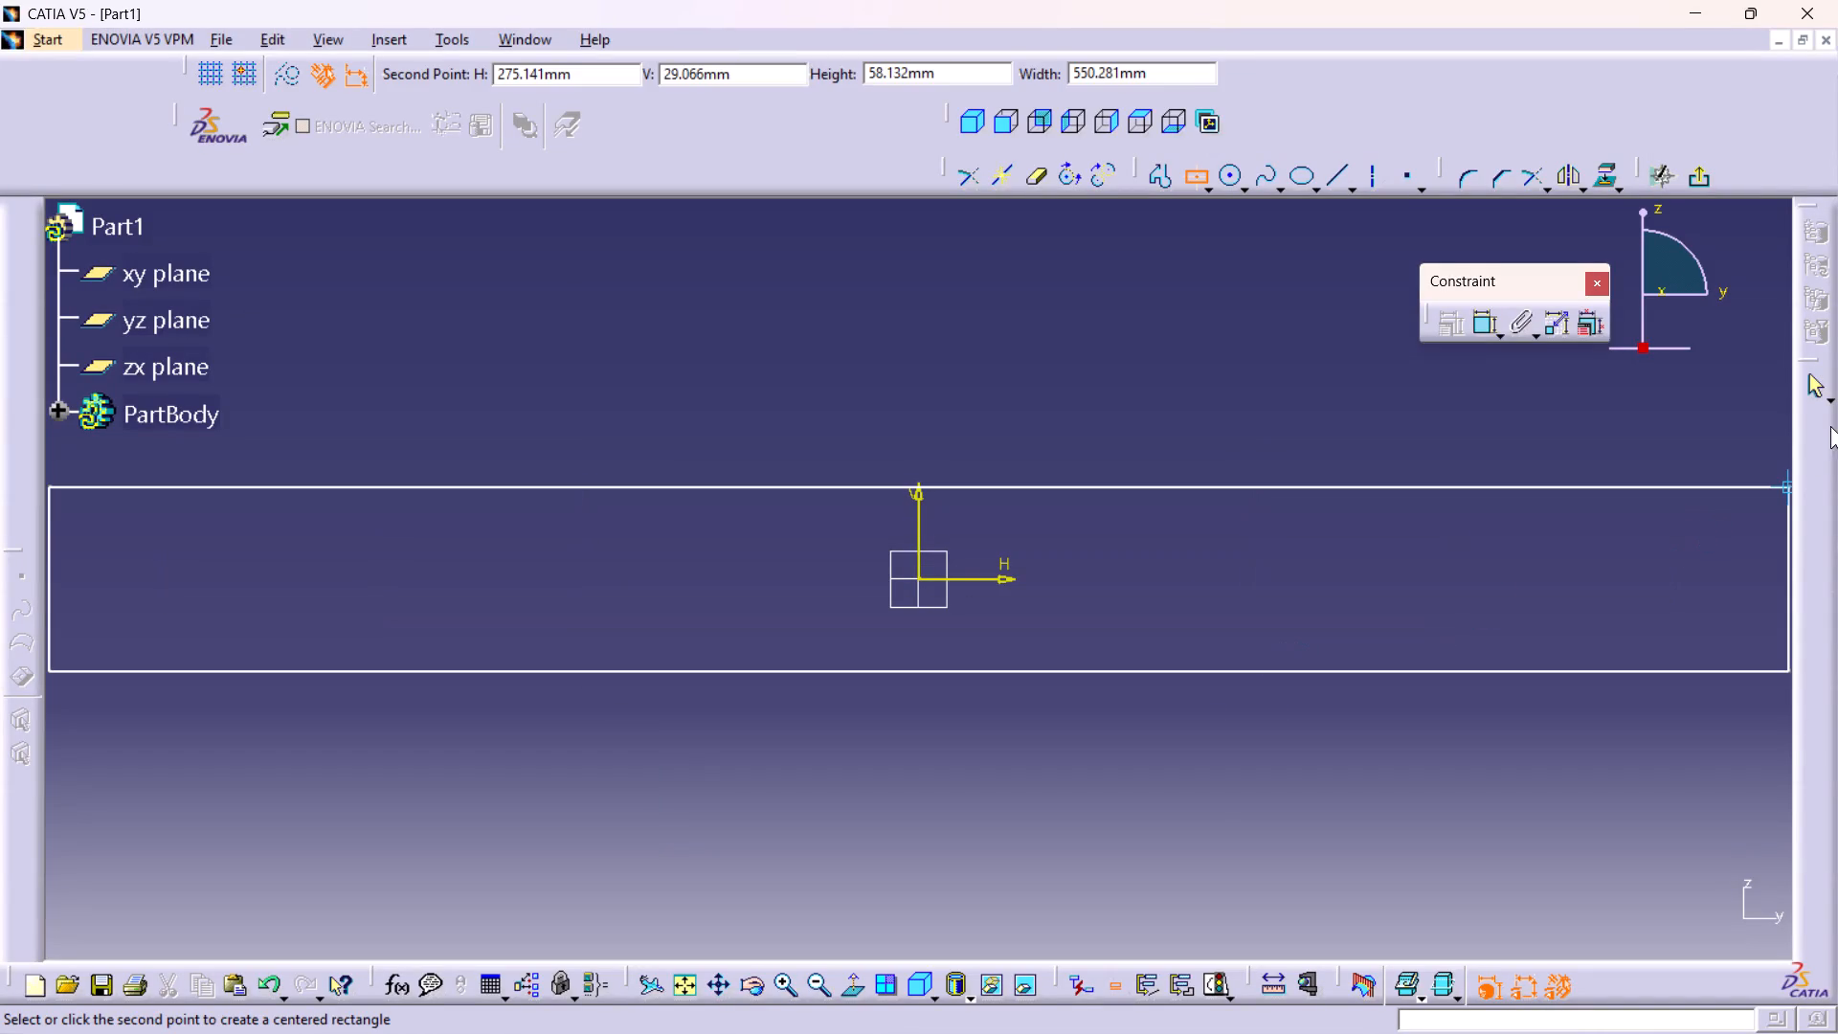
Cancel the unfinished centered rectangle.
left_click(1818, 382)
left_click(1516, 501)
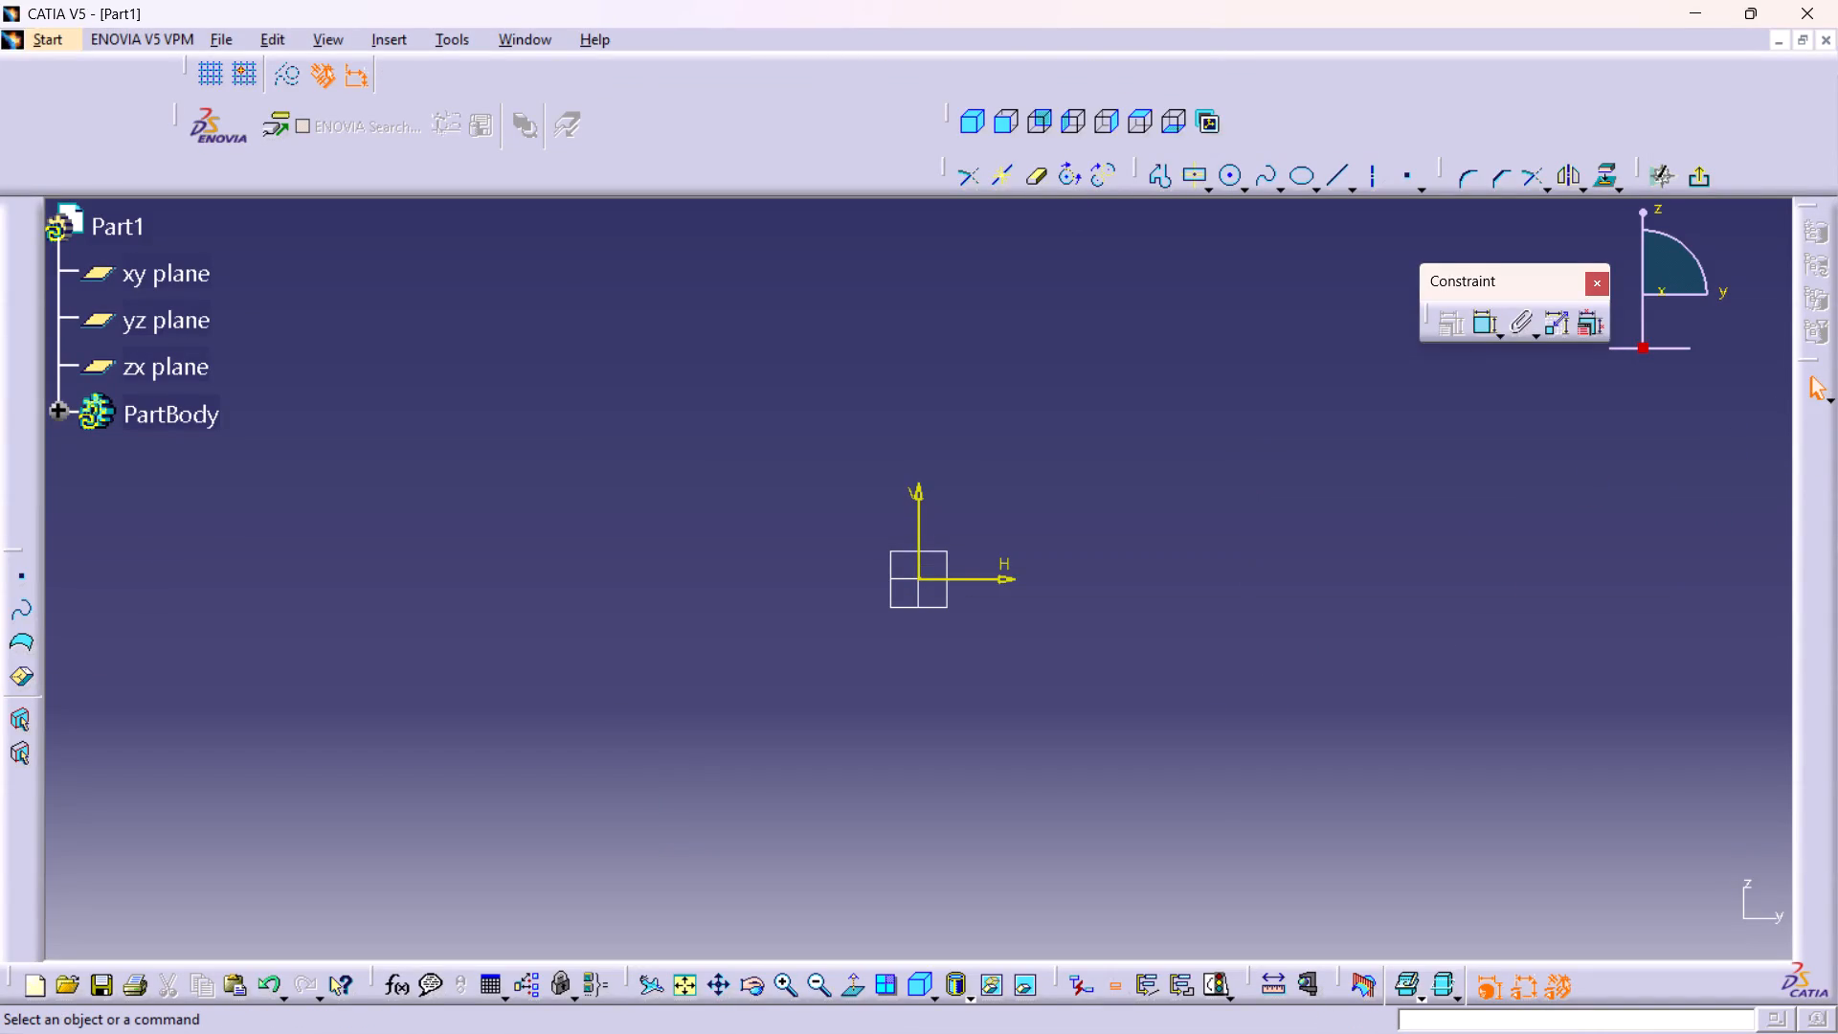
Sketch a closed profile from the origin, about 118 mm wide and 86 mm tall, with a notch about 18.5 by 53 mm opposite the V axis.
double_click(1166, 171)
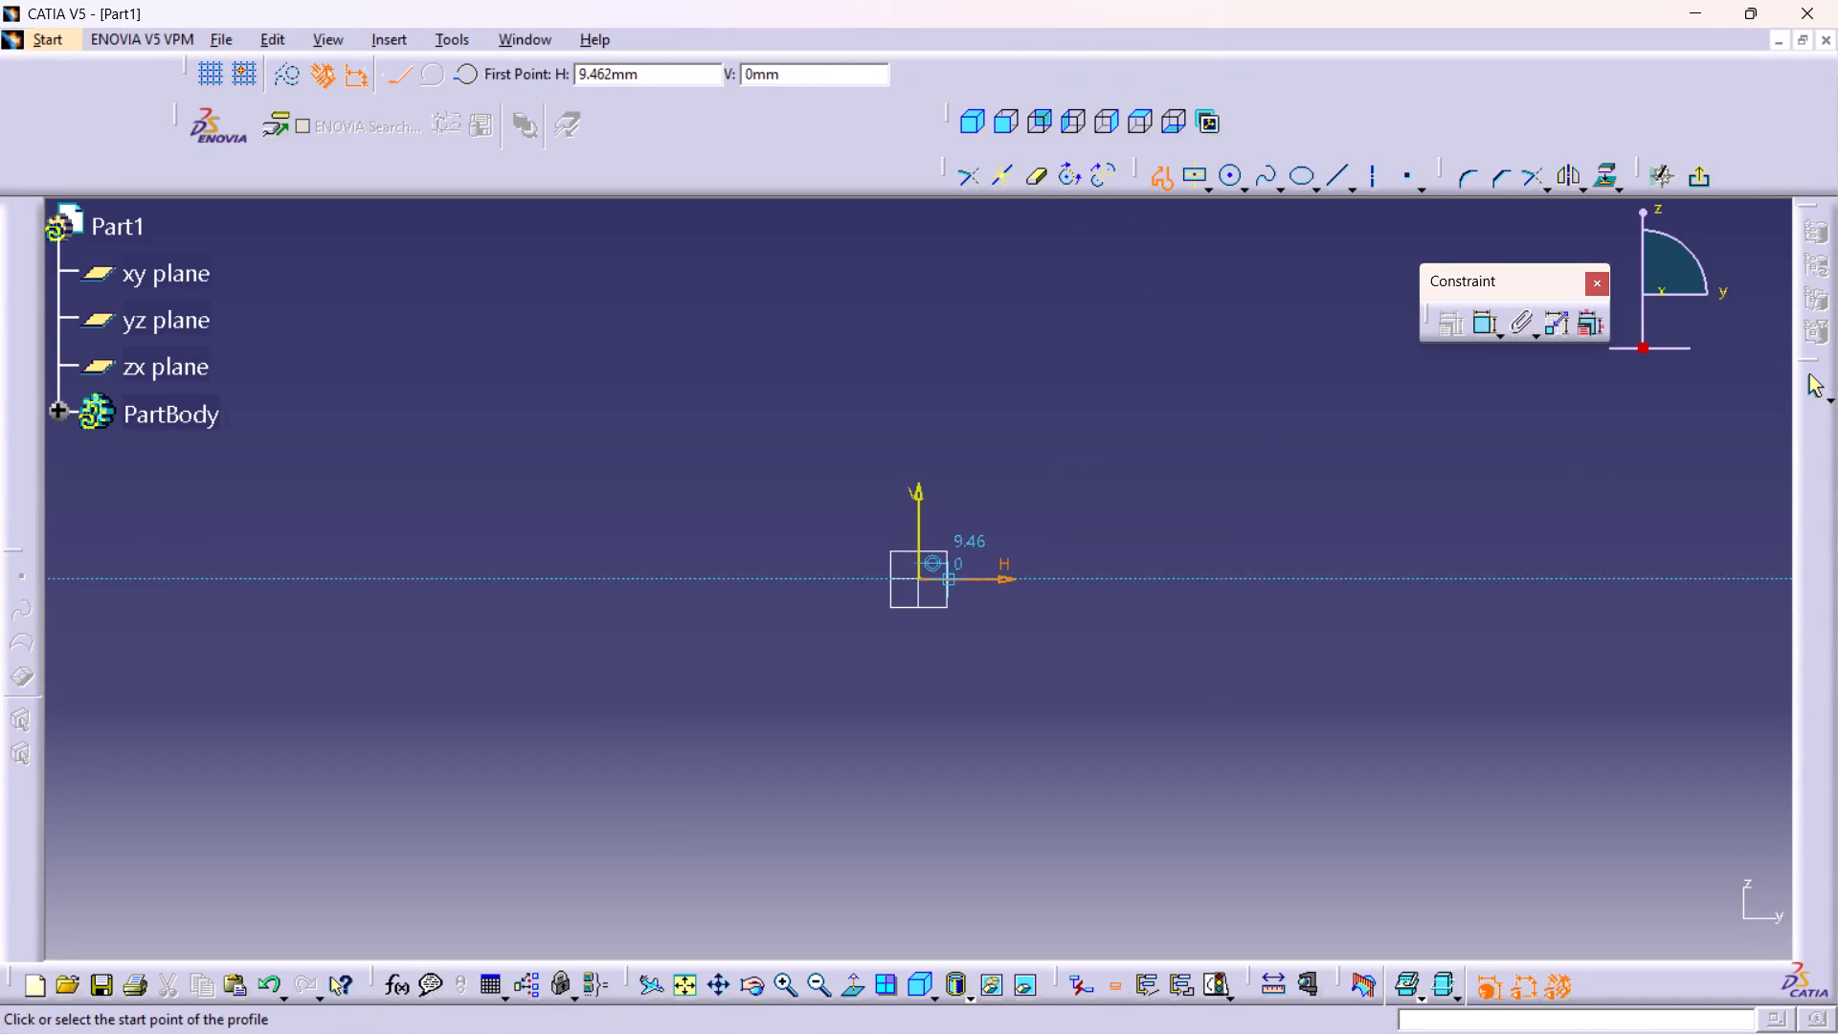
left_click(916, 575)
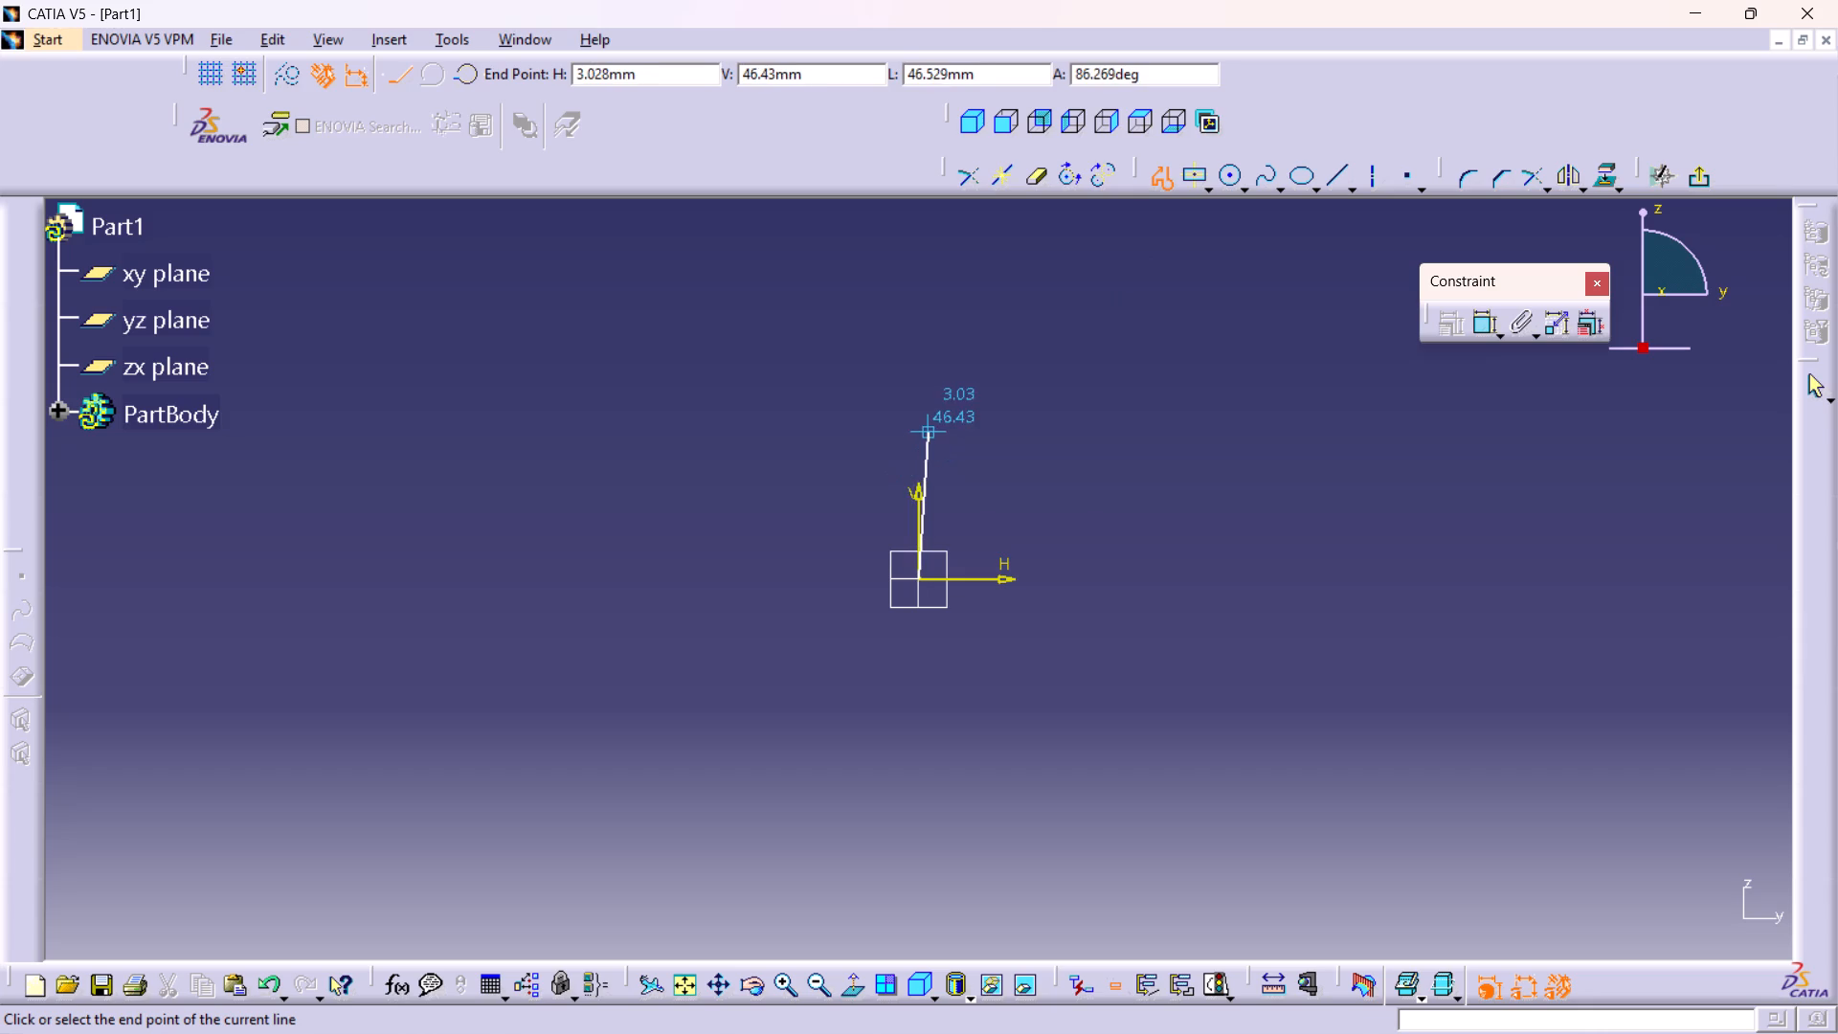
left_click(919, 411)
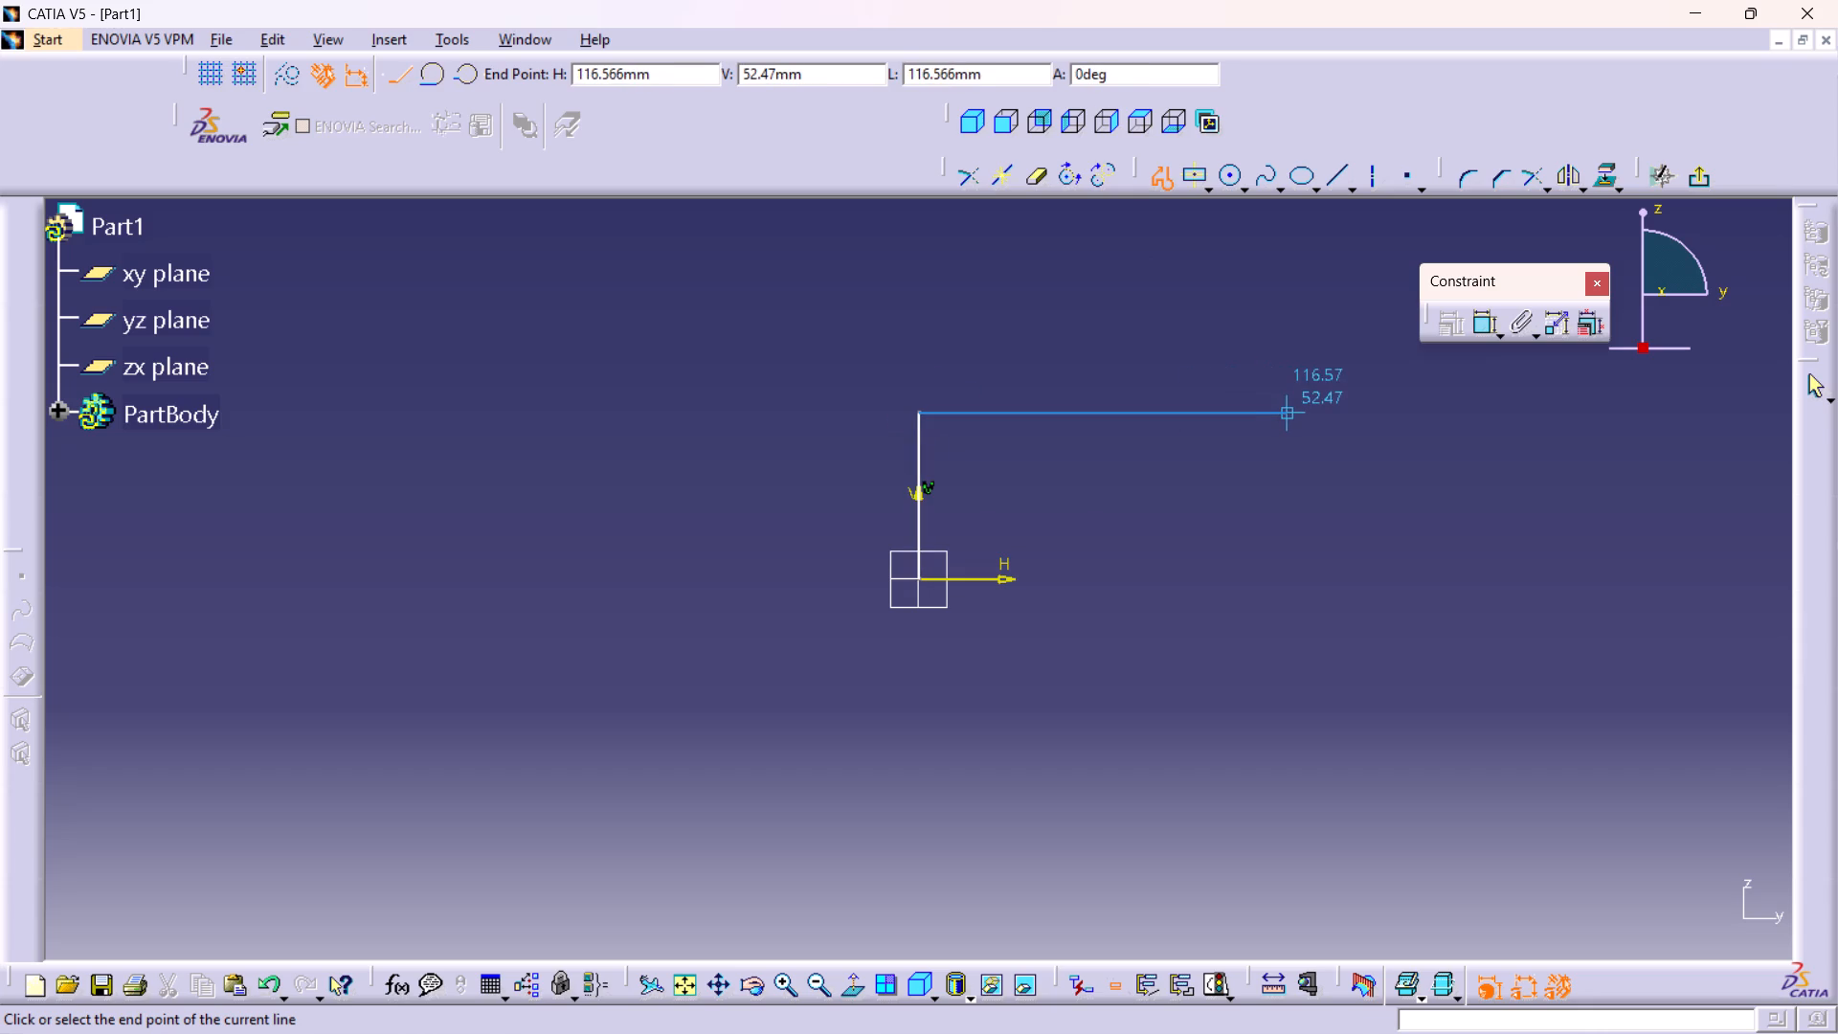
left_click(1293, 415)
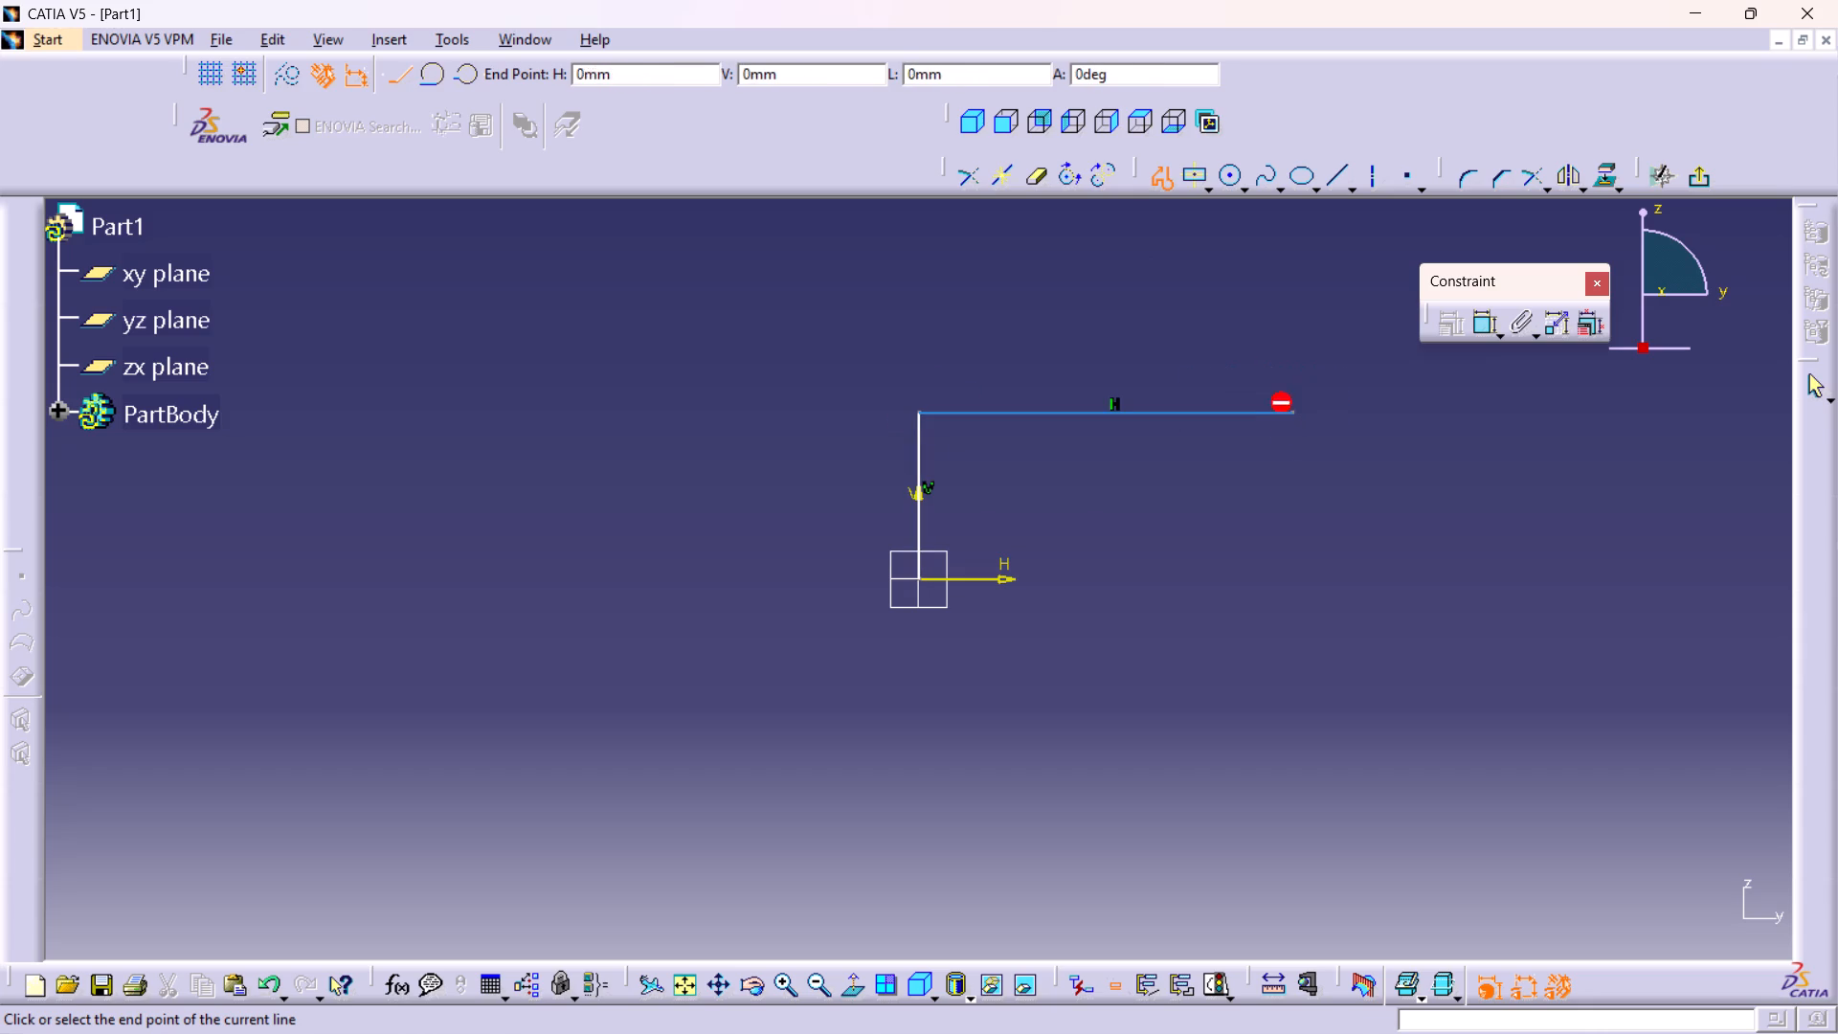
left_click(1286, 479)
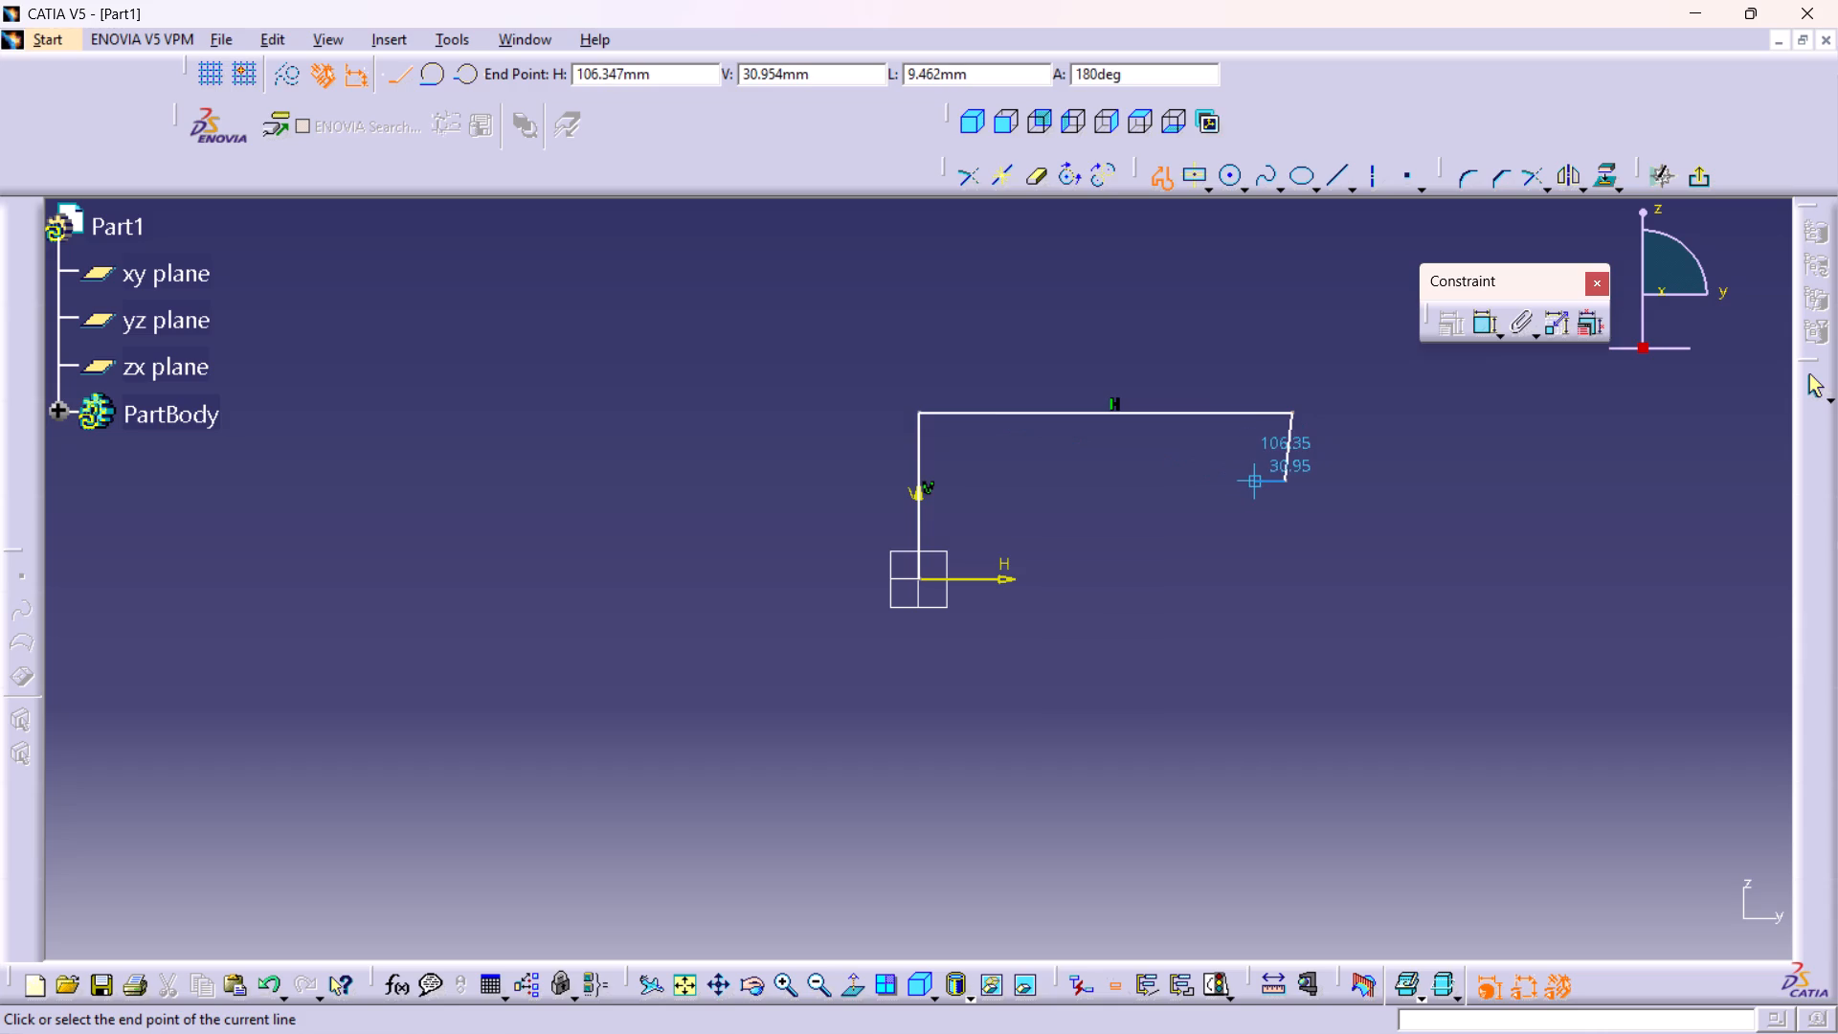
key("ctrl+z")
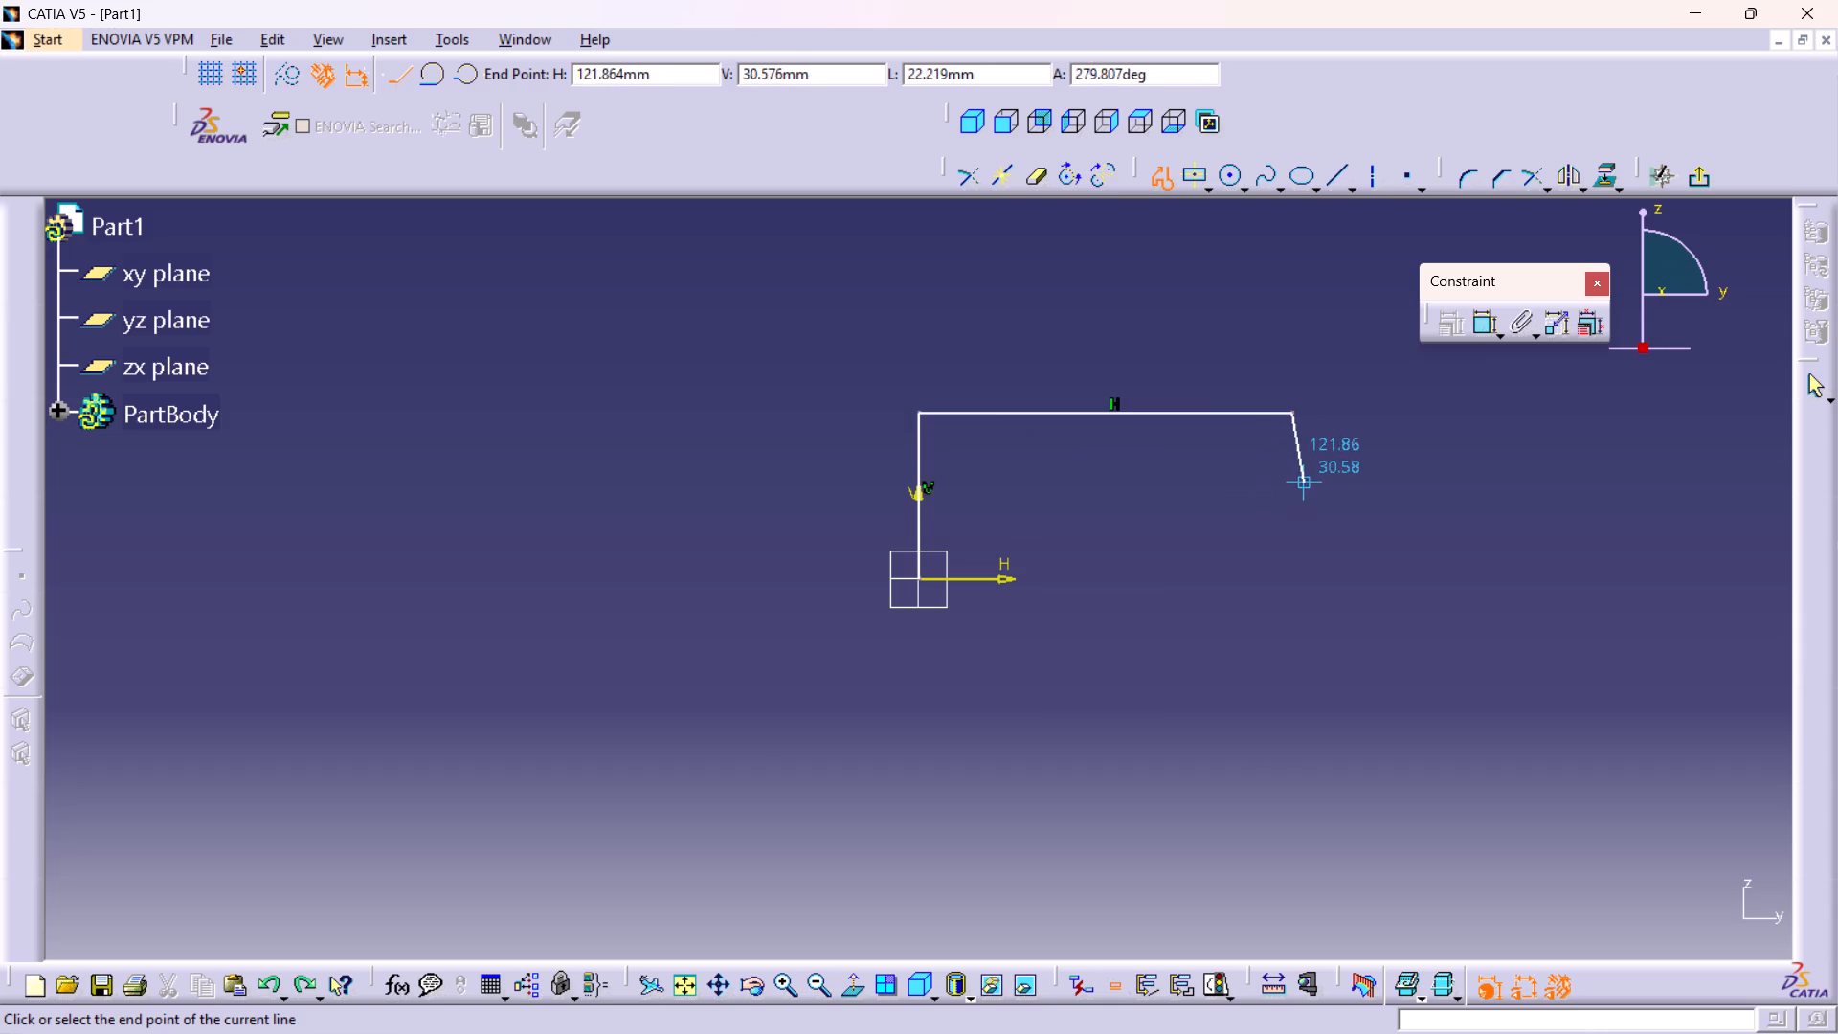
left_click(1289, 472)
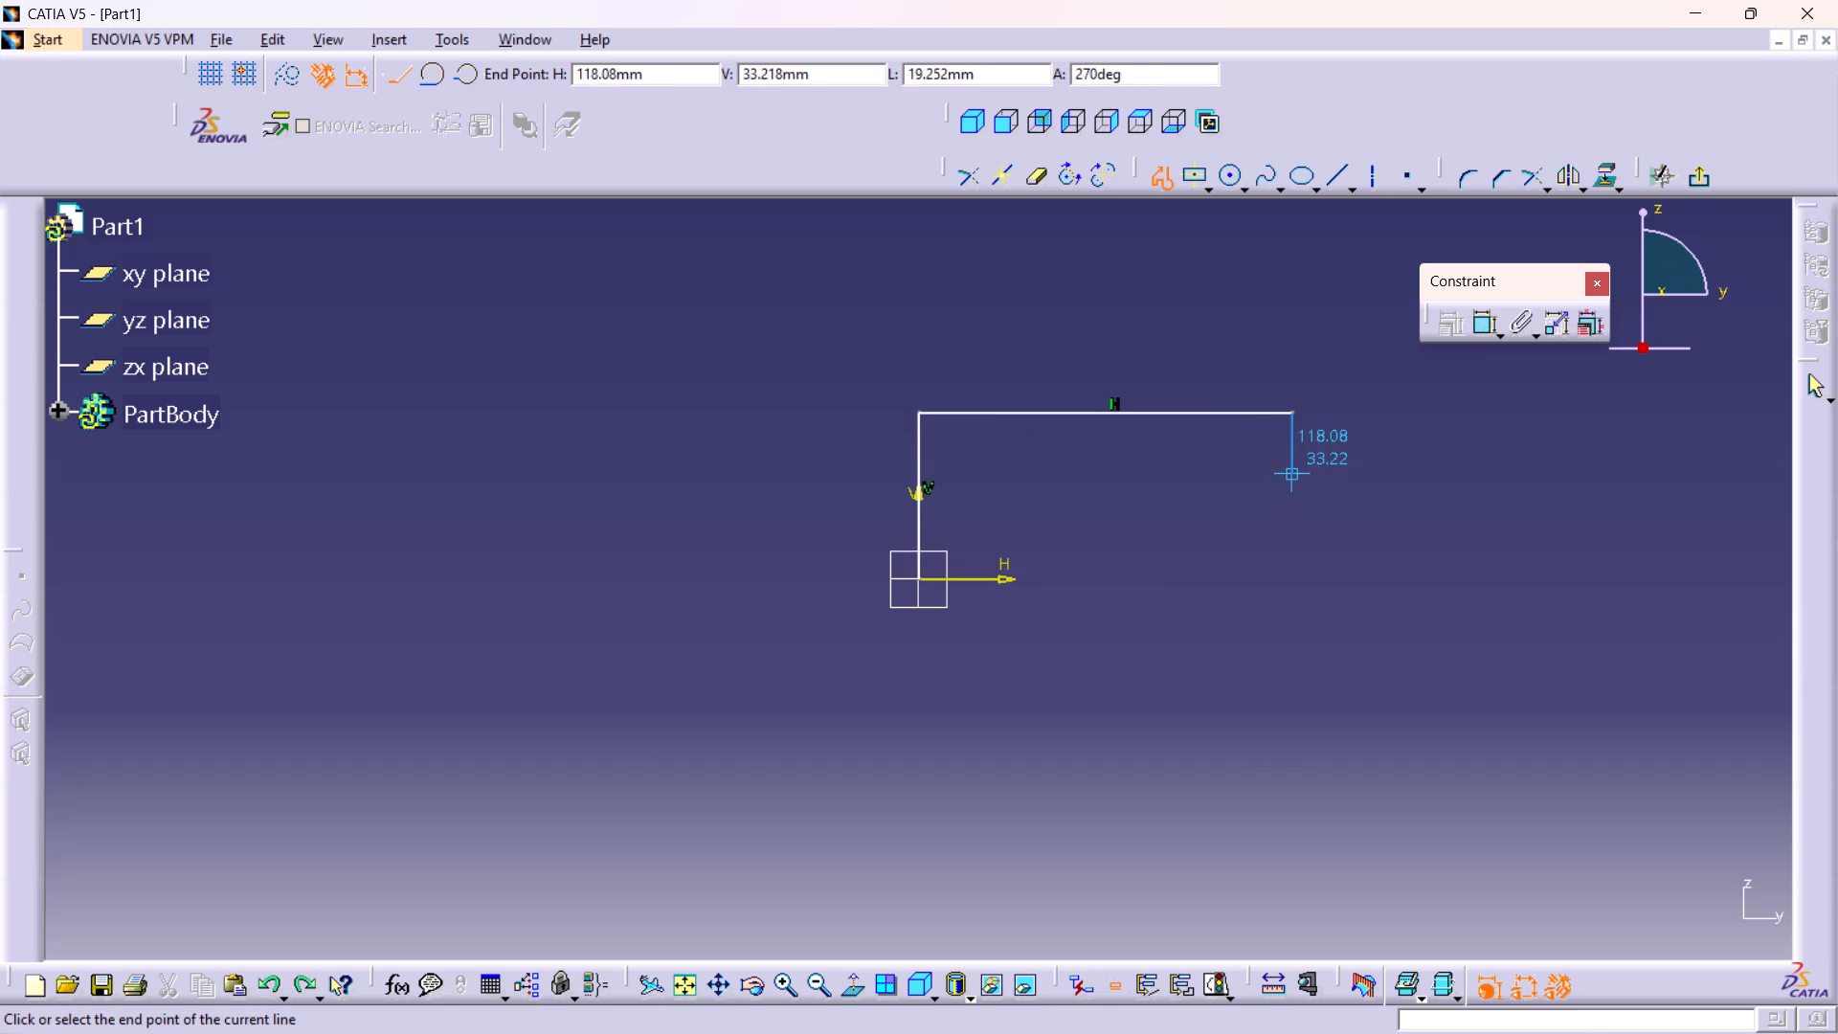
left_click(1235, 476)
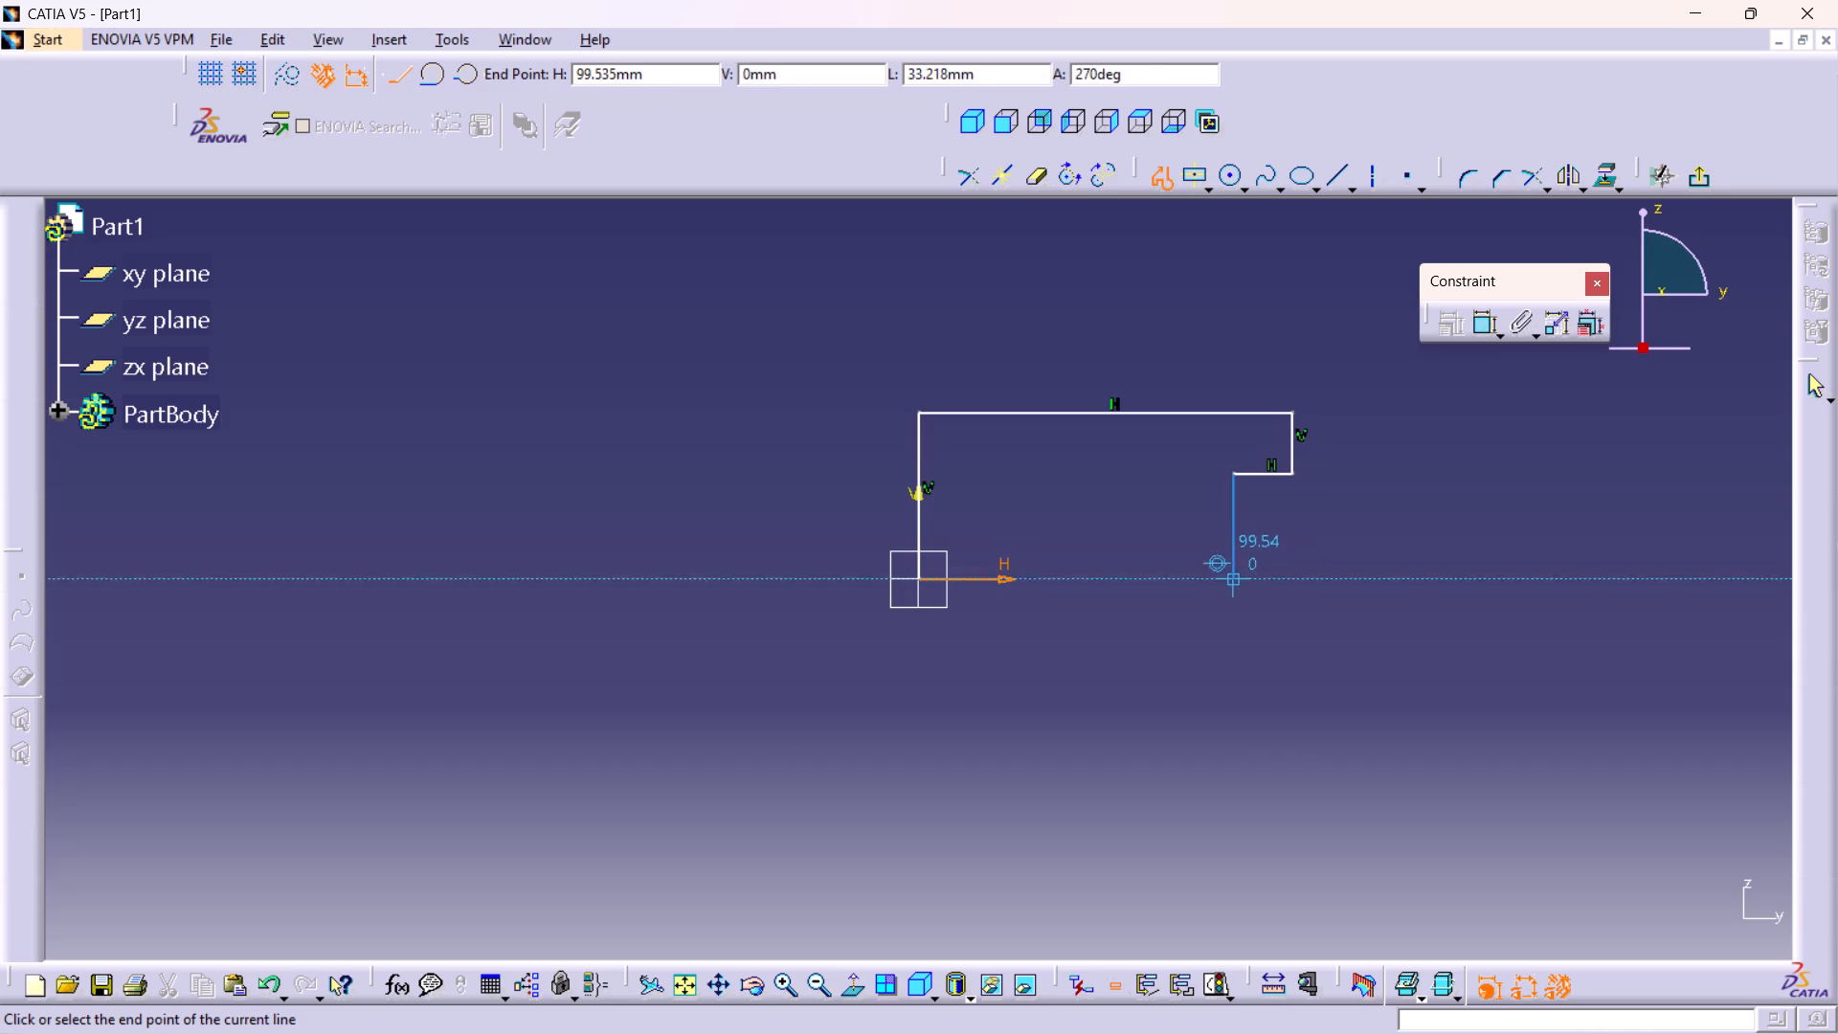
left_click(1236, 646)
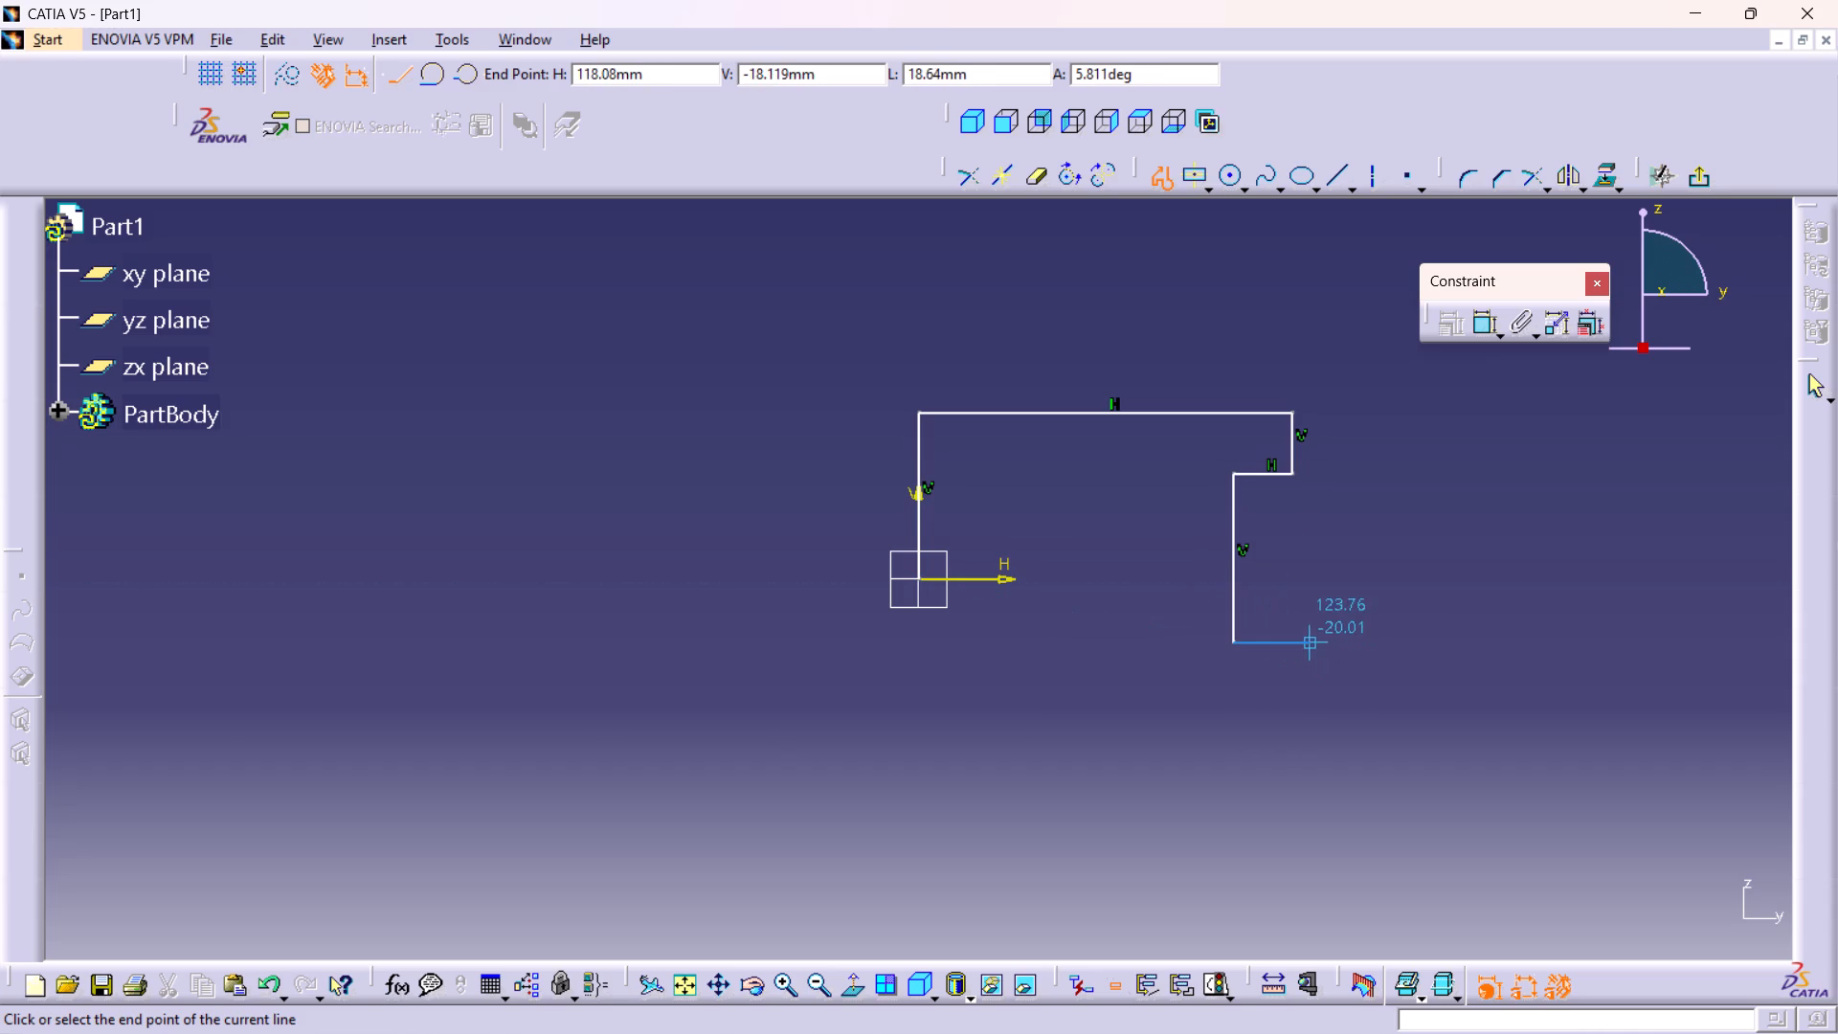
left_click(1289, 646)
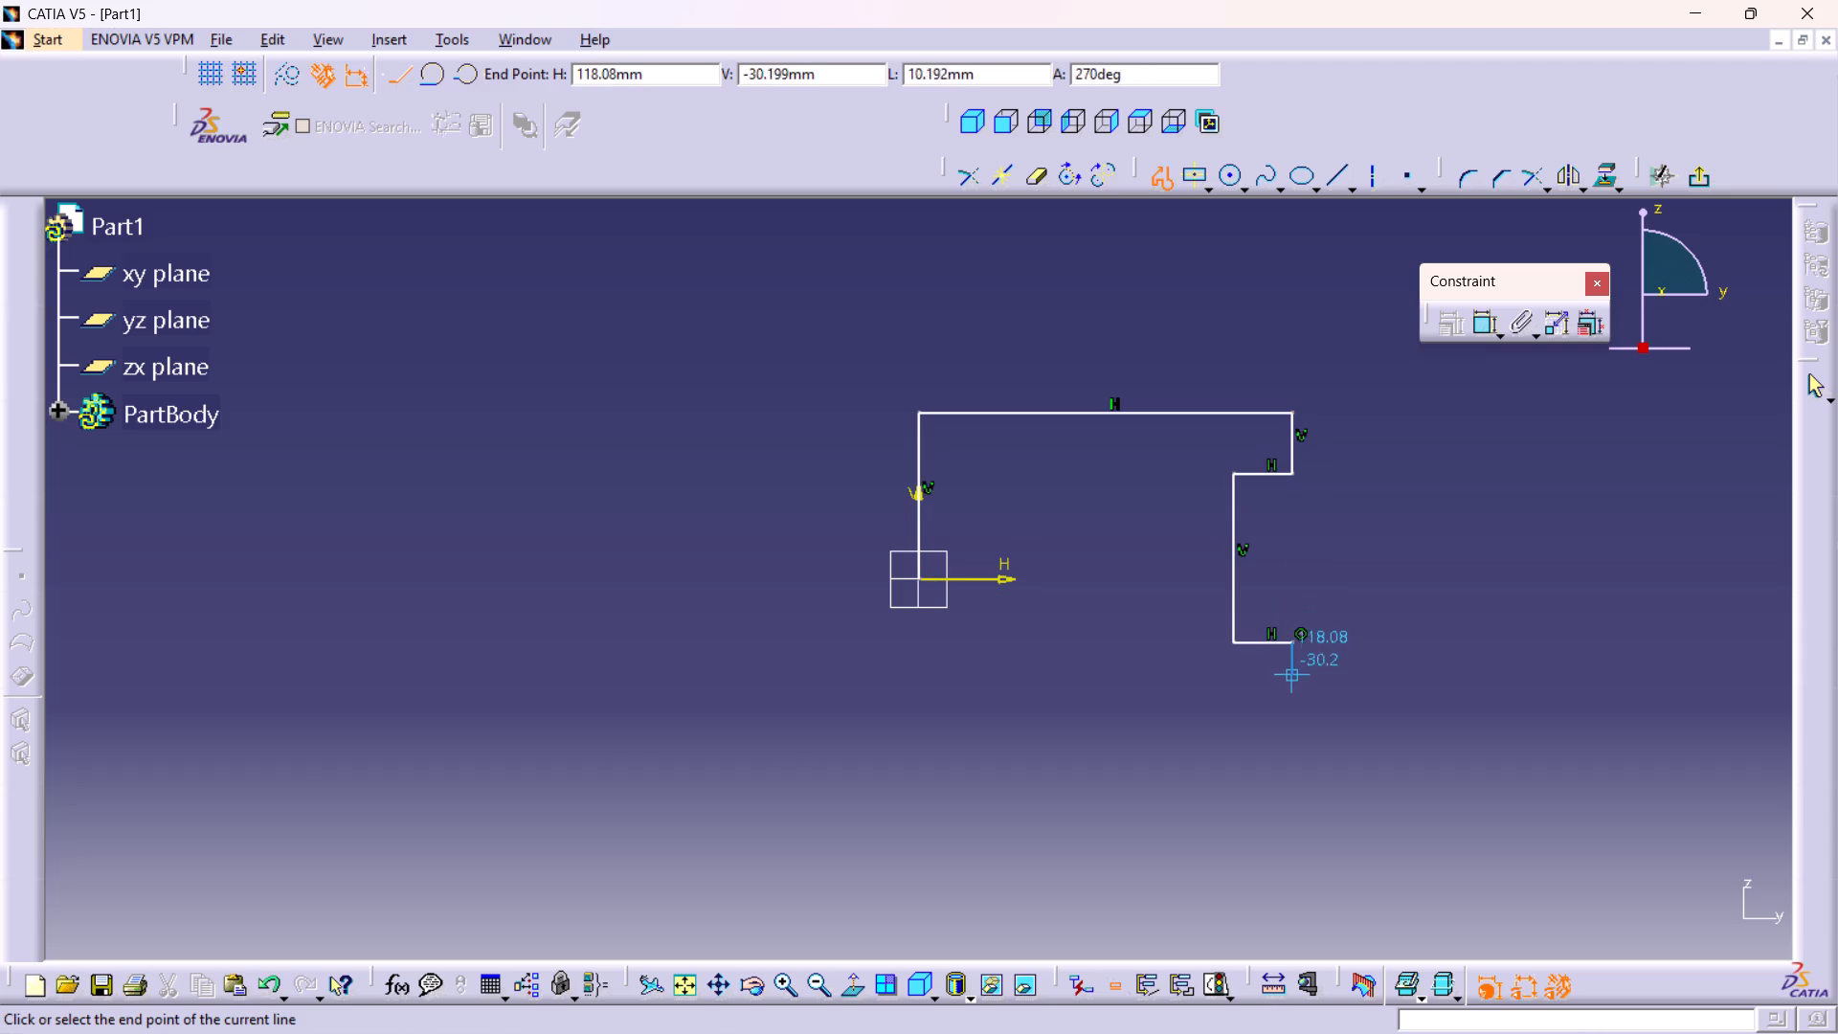
left_click(1295, 687)
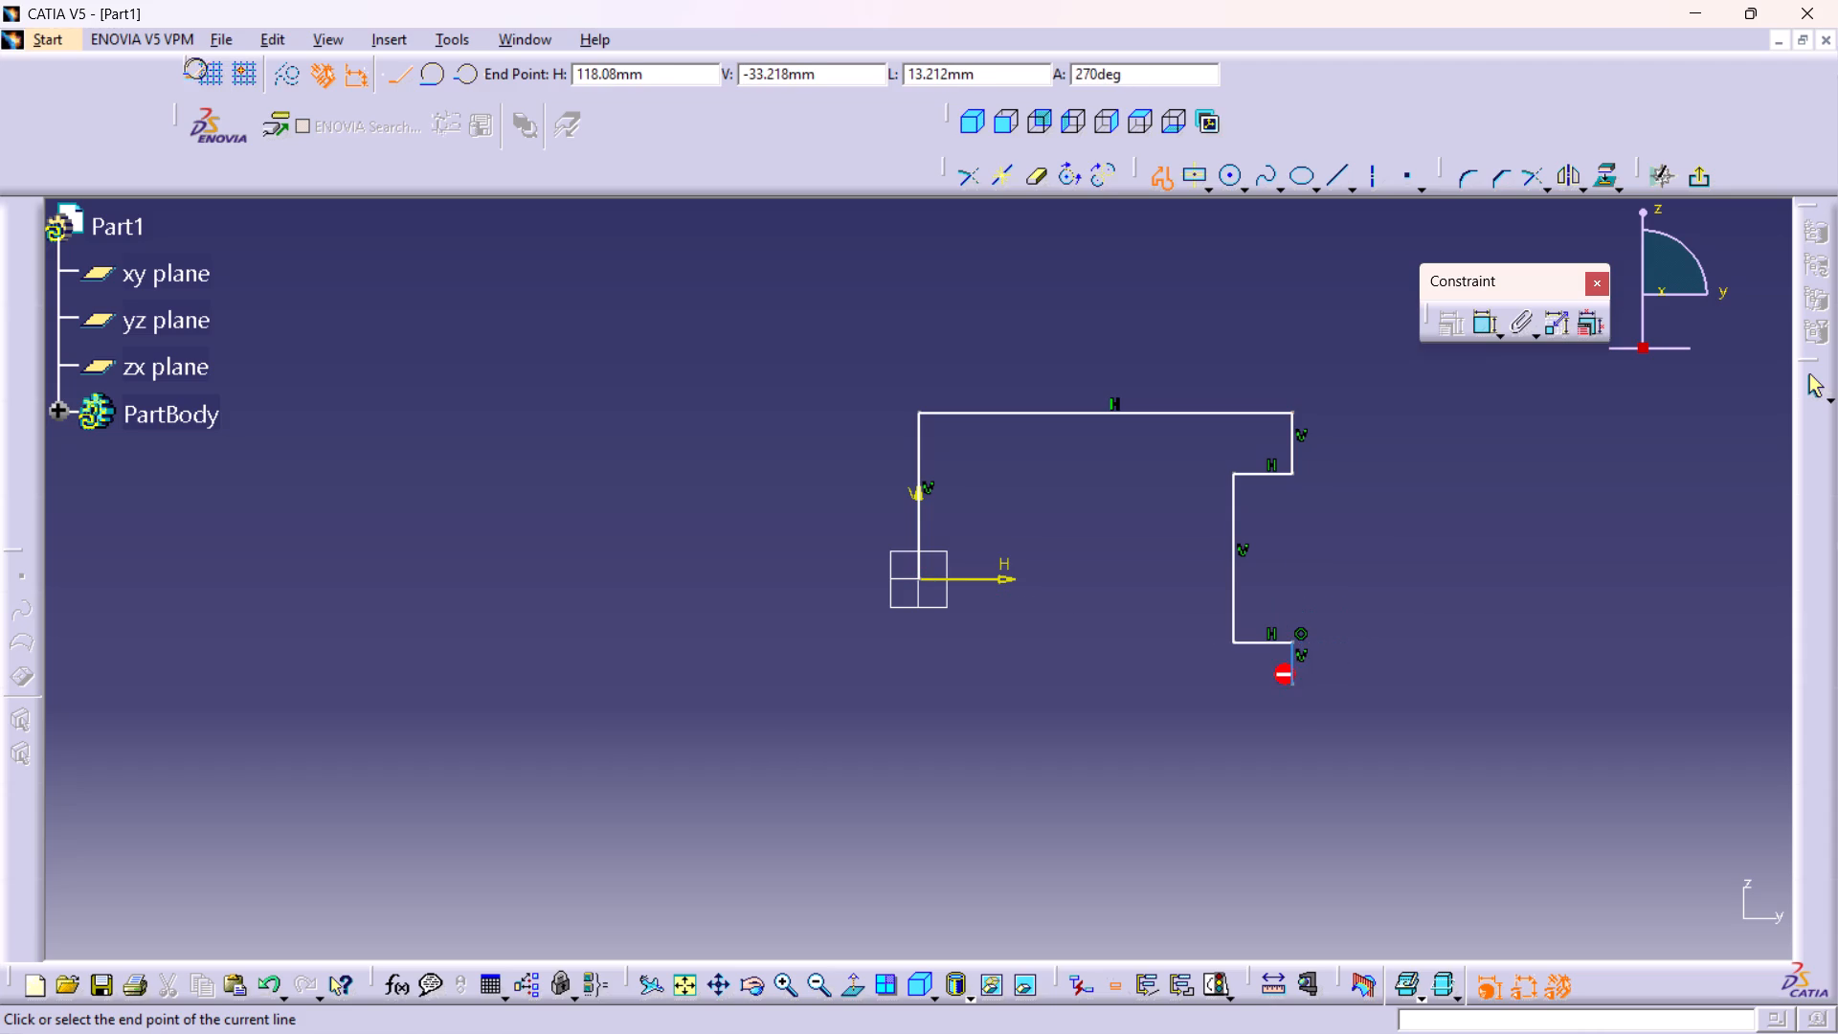
left_click(916, 681)
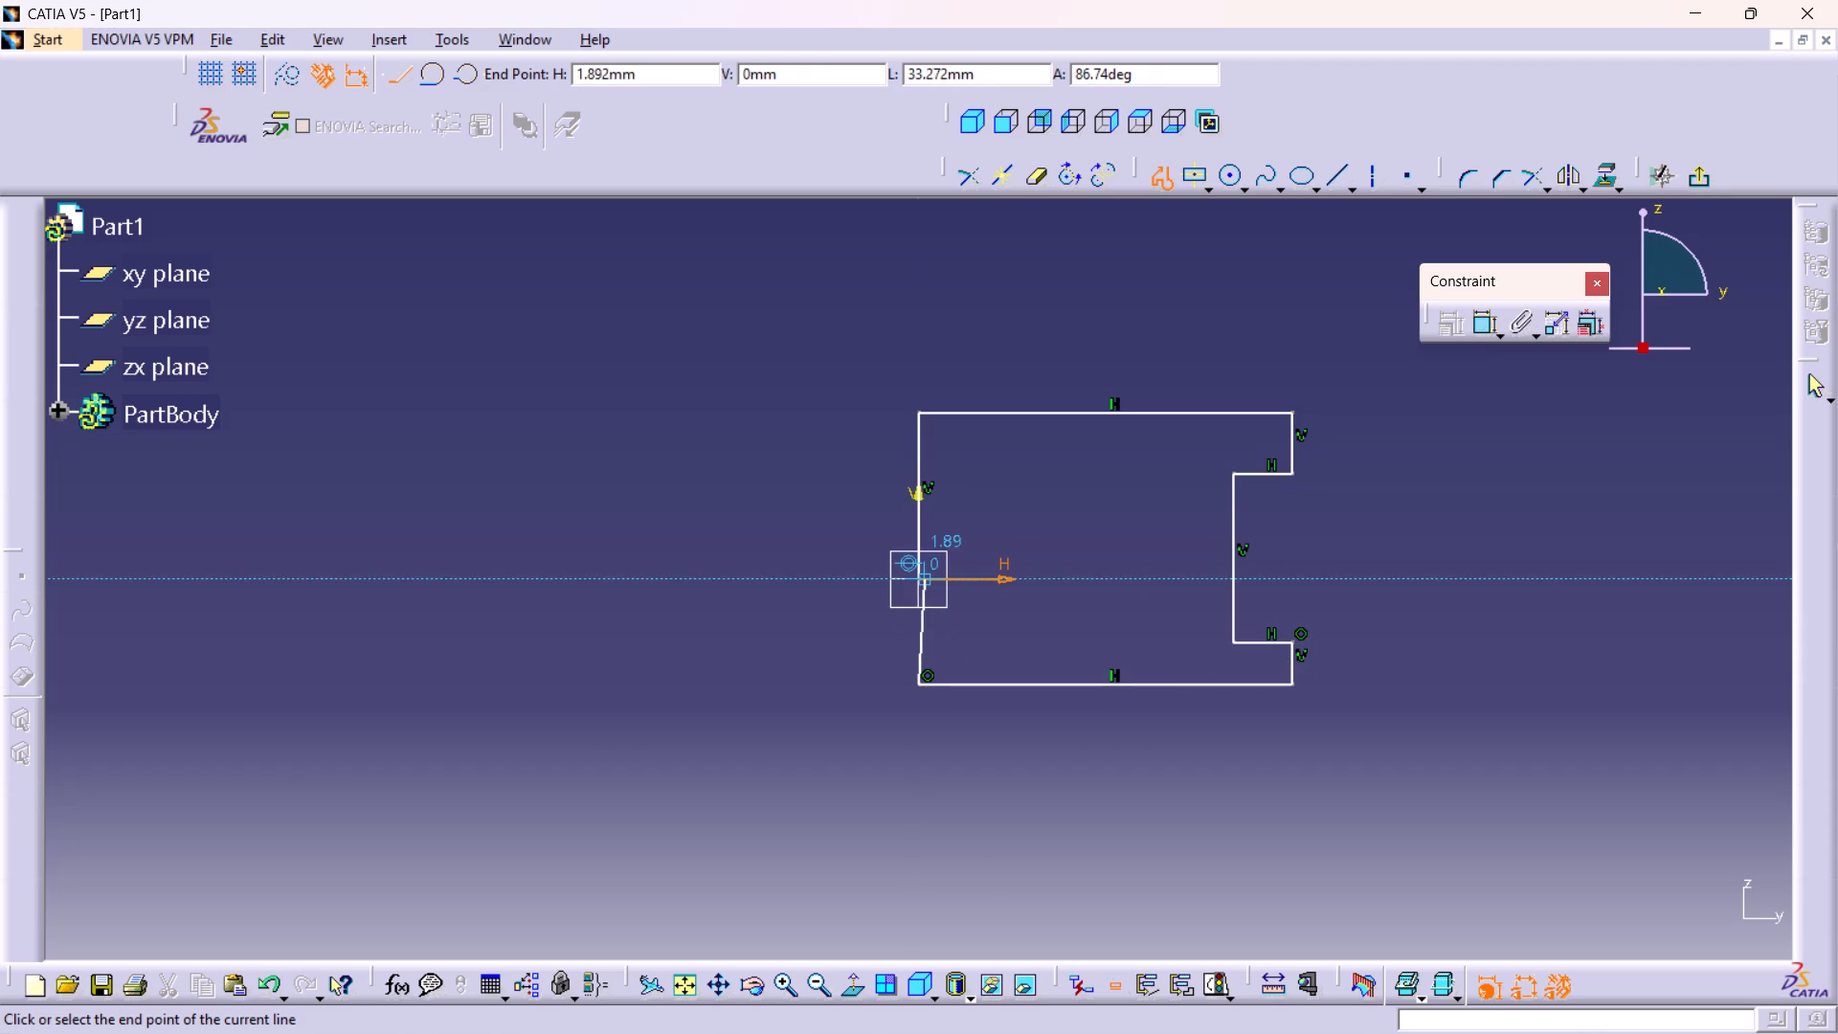
left_click(920, 574)
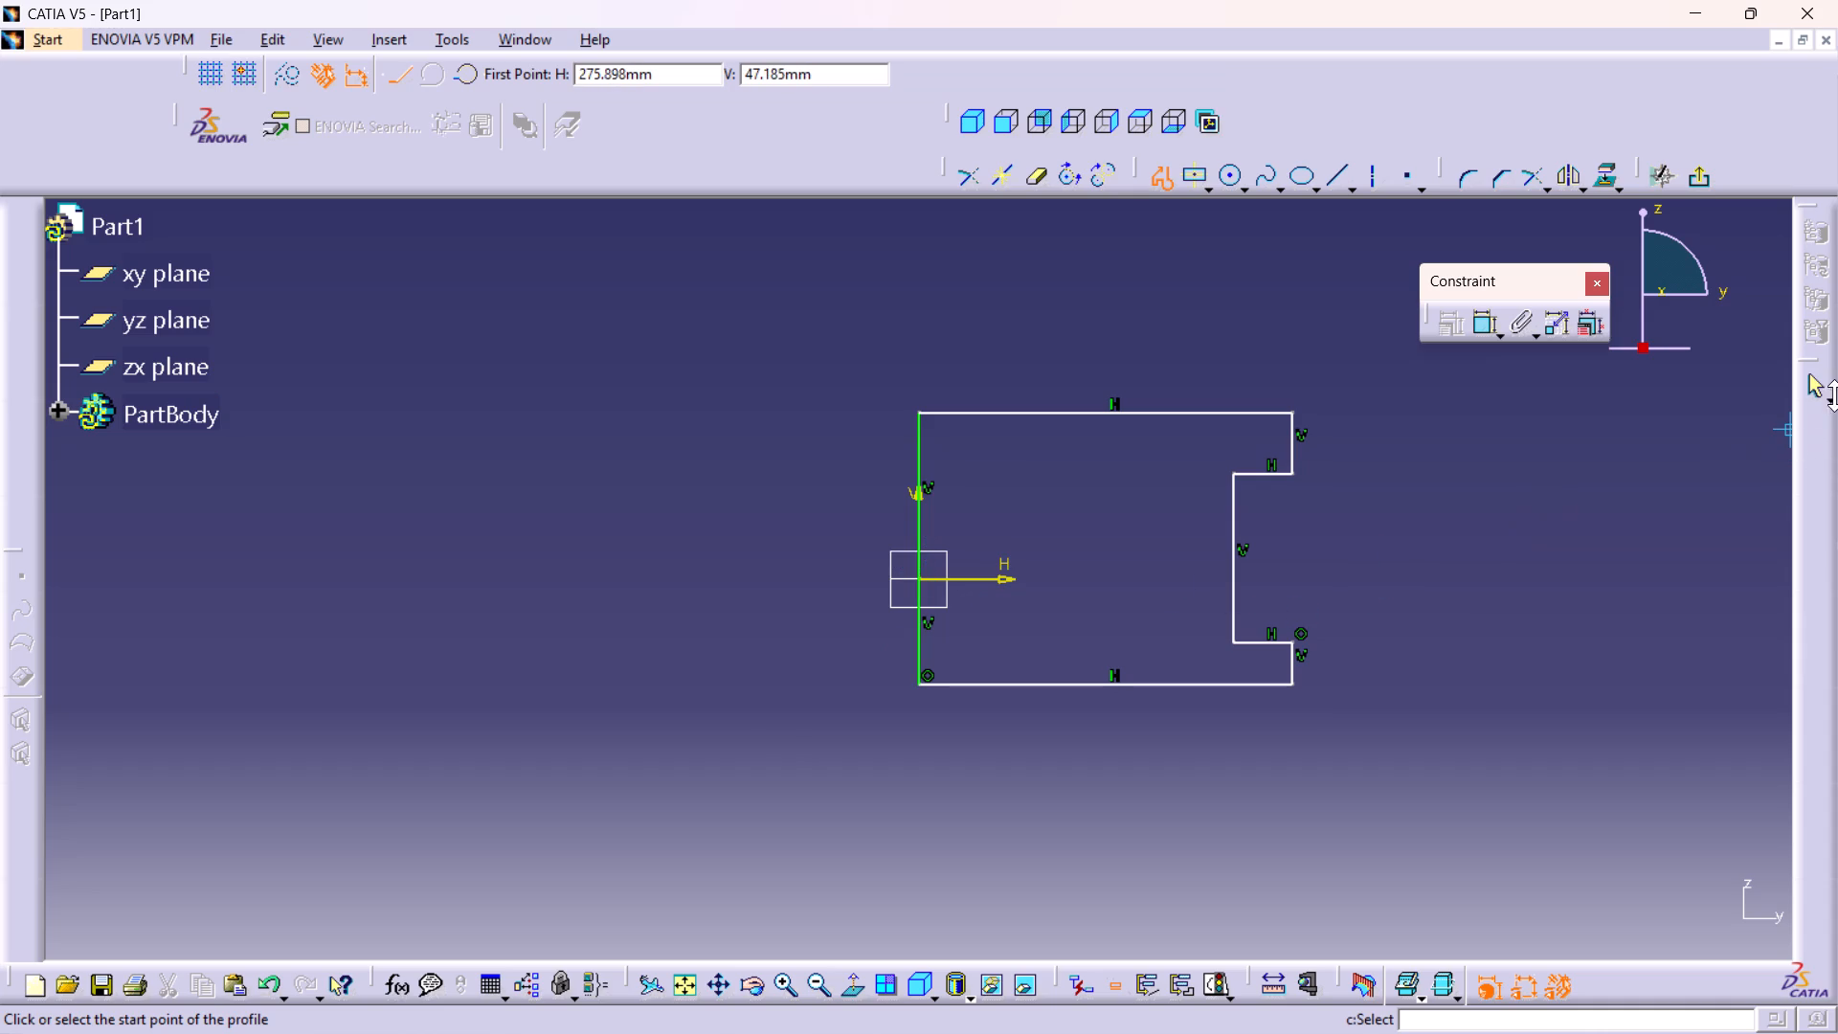
left_click(1813, 392)
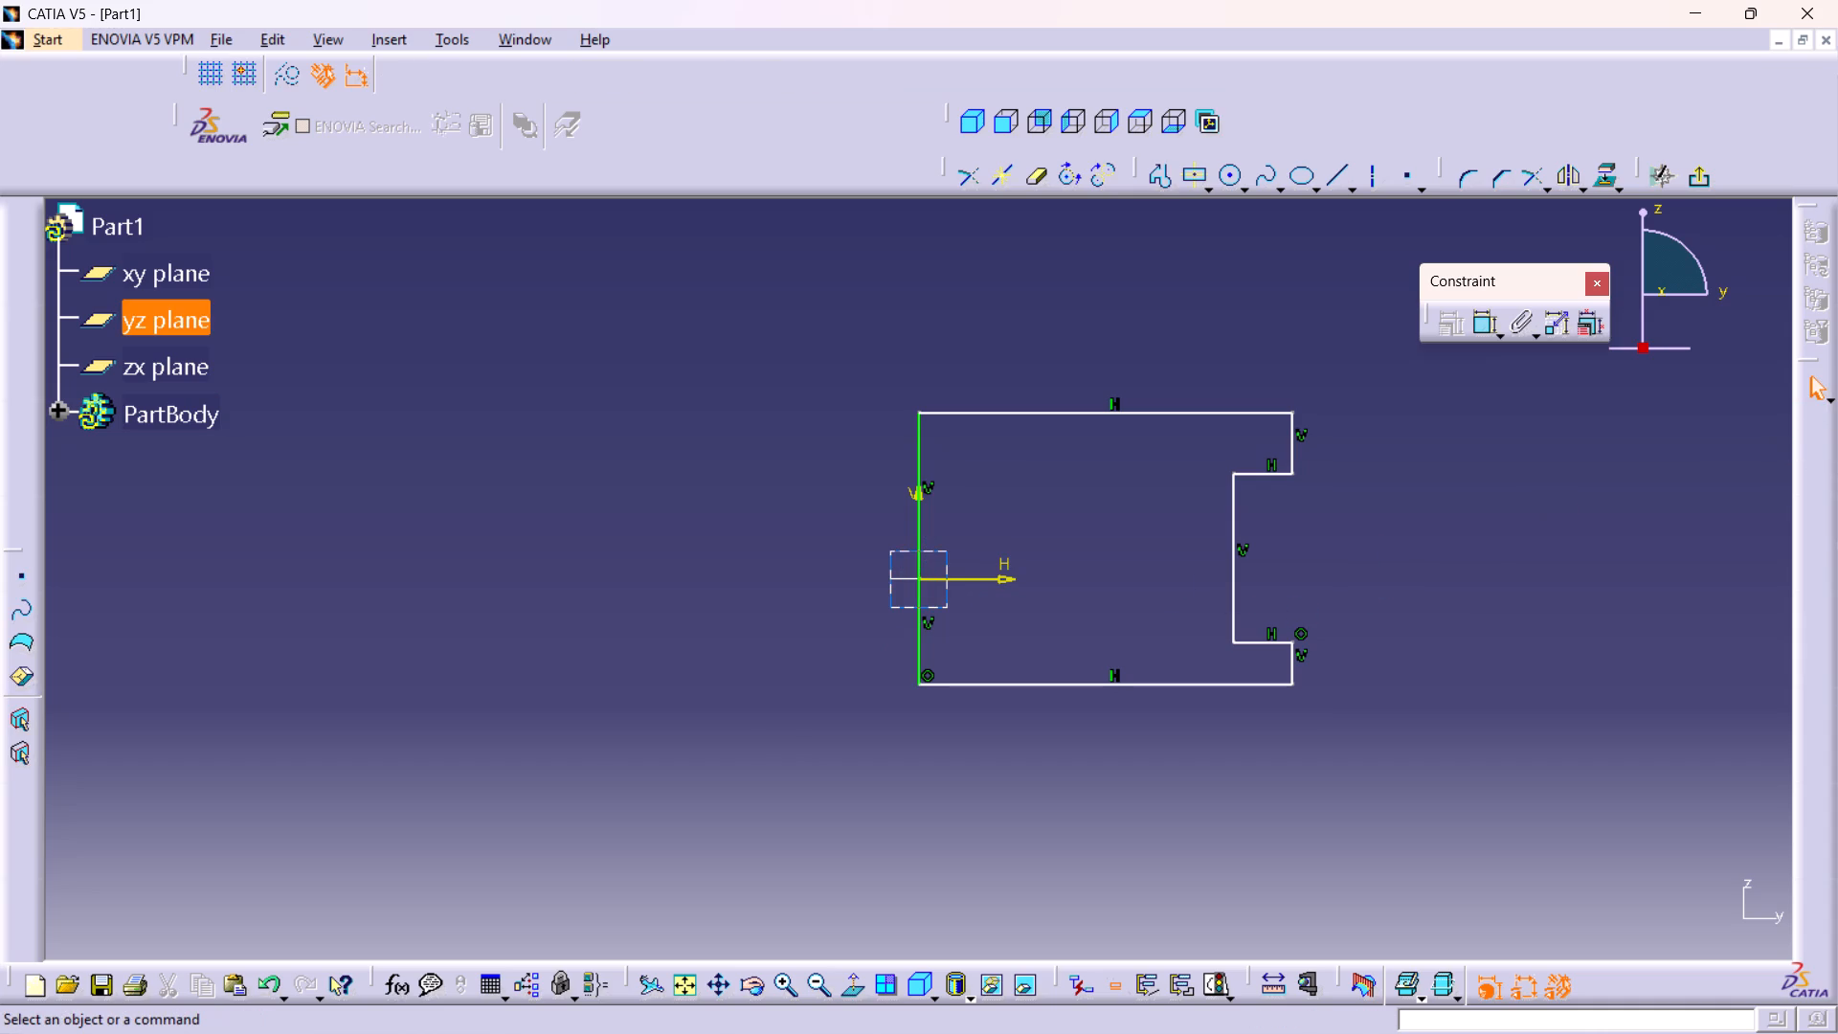
Constrain the profile's long top and bottom edges symmetric about the H axis.
middle_click_drag(1435, 535, 1373, 554)
right_click(1435, 535)
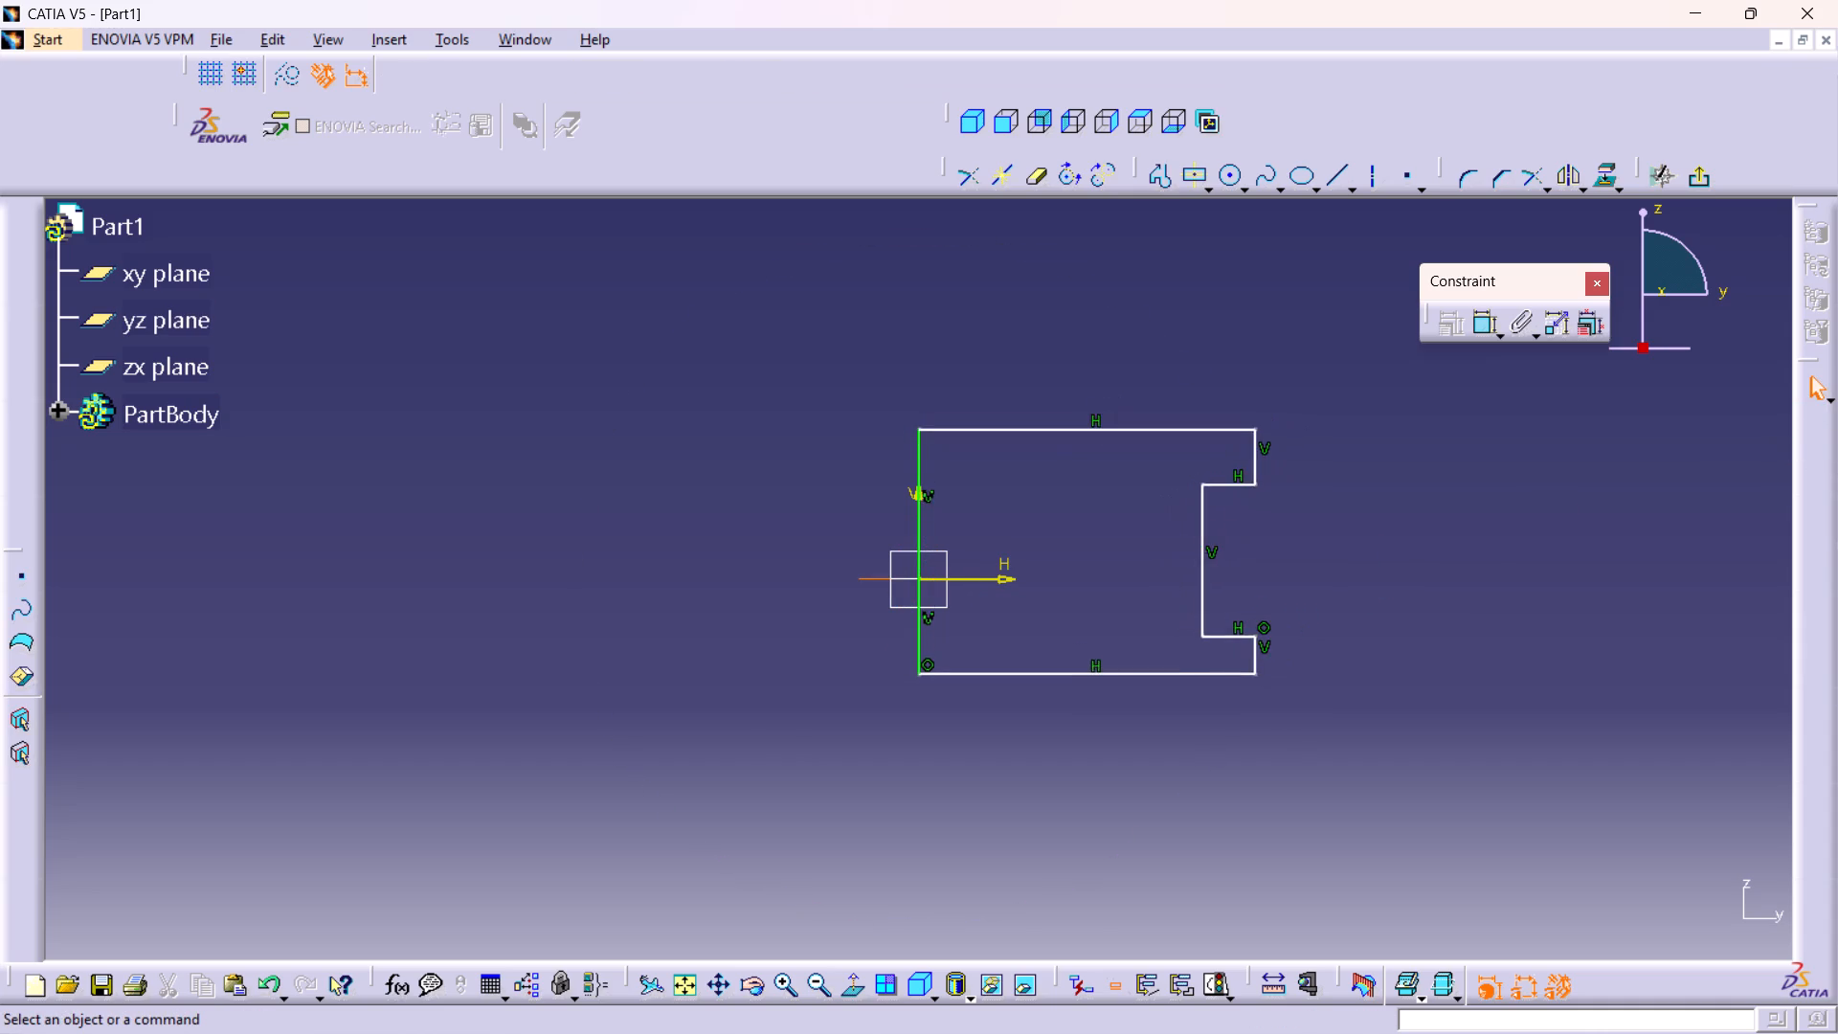
middle_click_drag(1373, 554, 1378, 555)
middle_click_drag(1399, 546, 1299, 563)
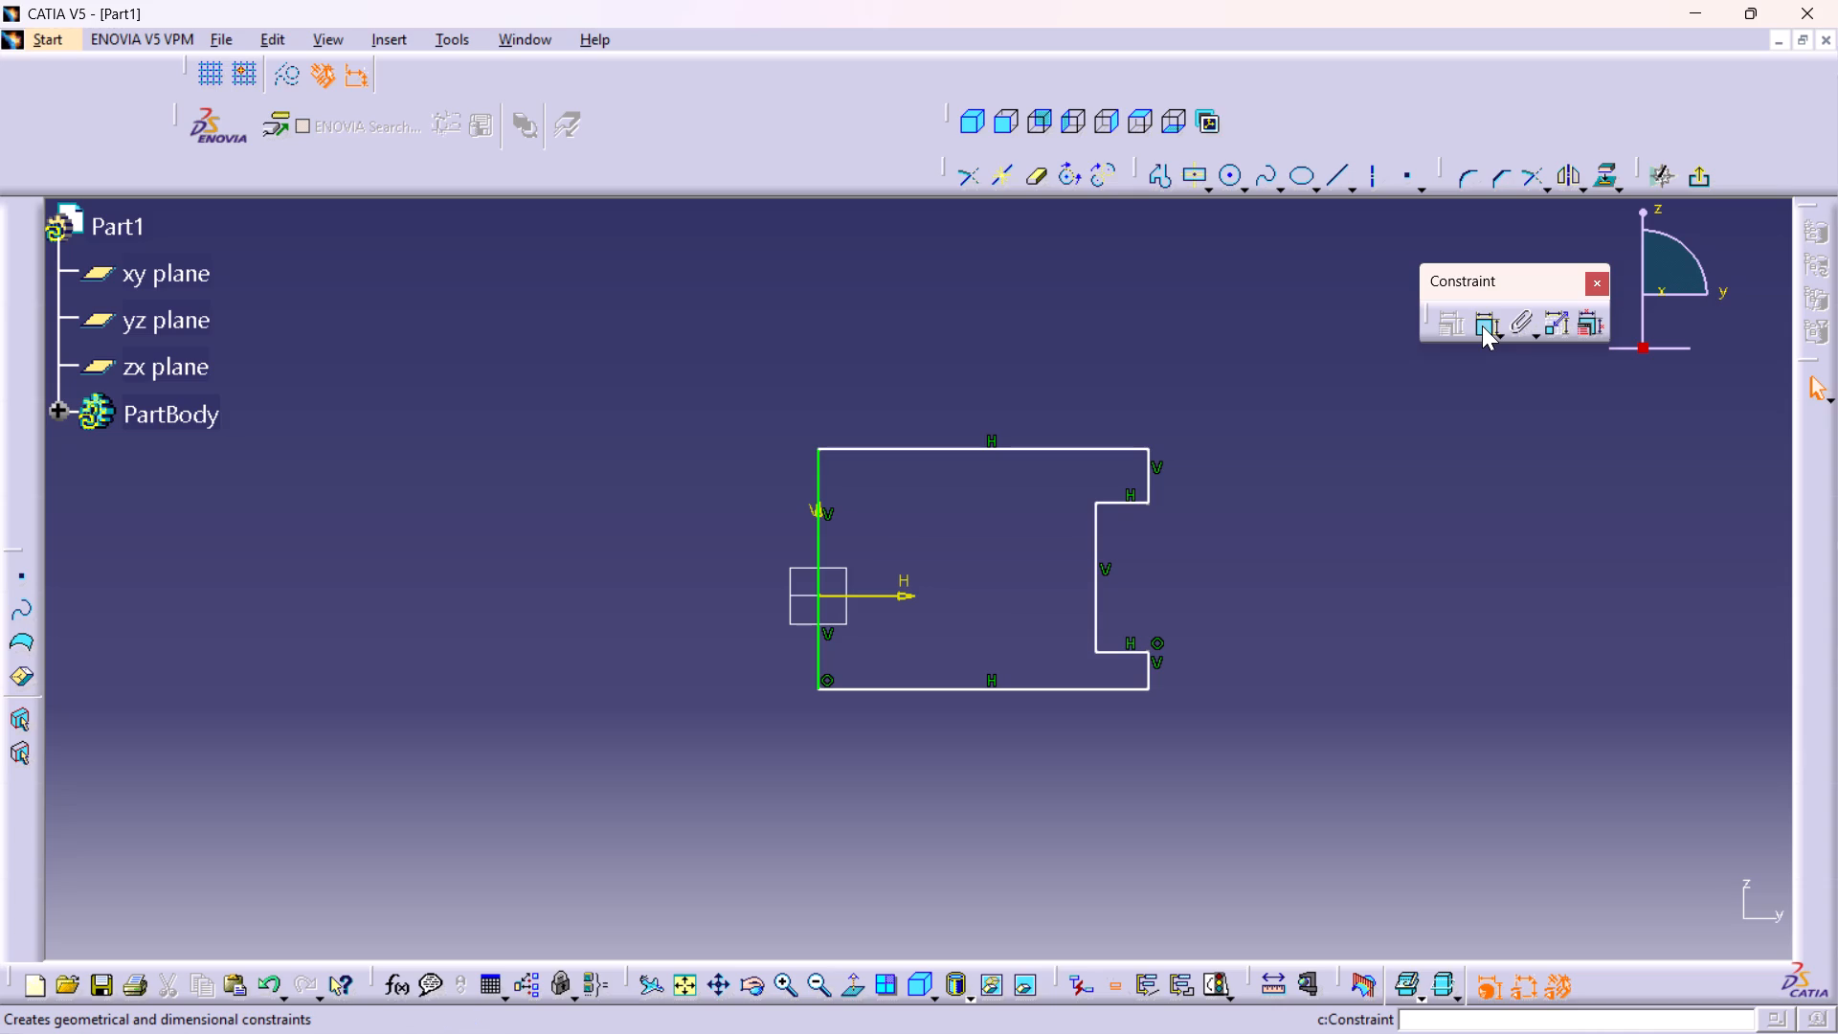
double_click(1482, 326)
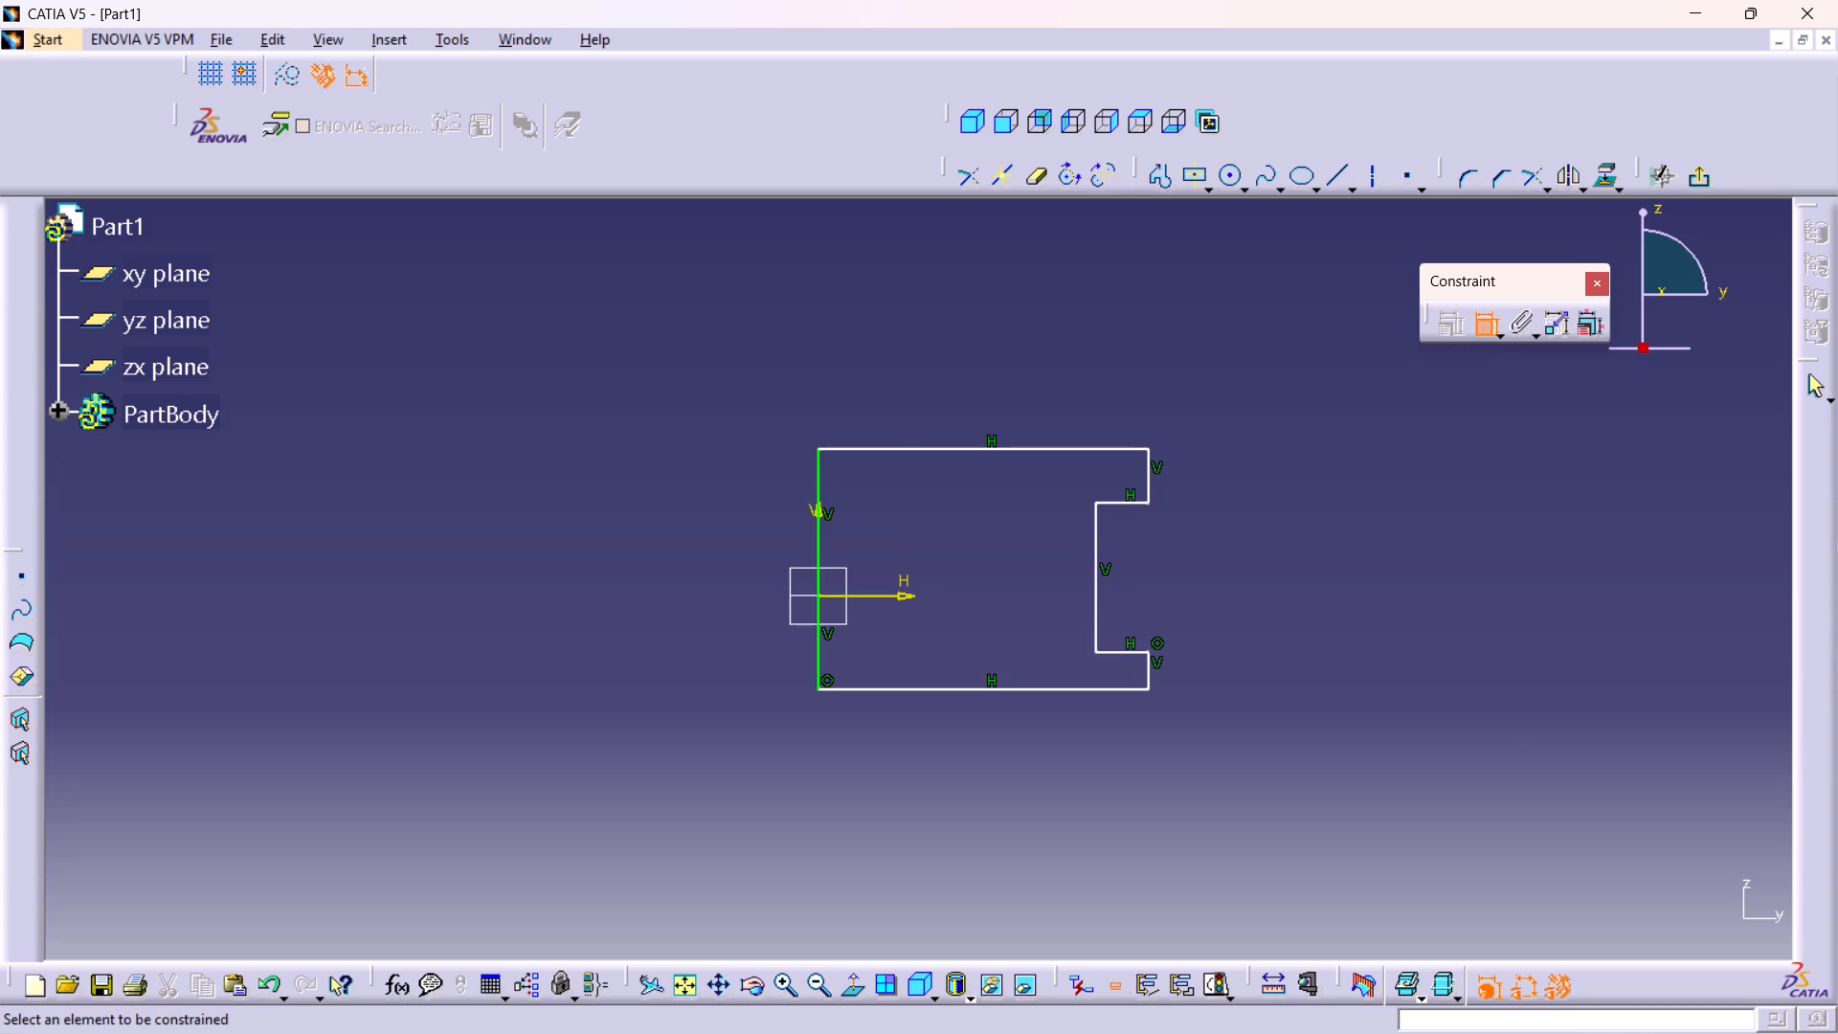
left_click(1044, 446)
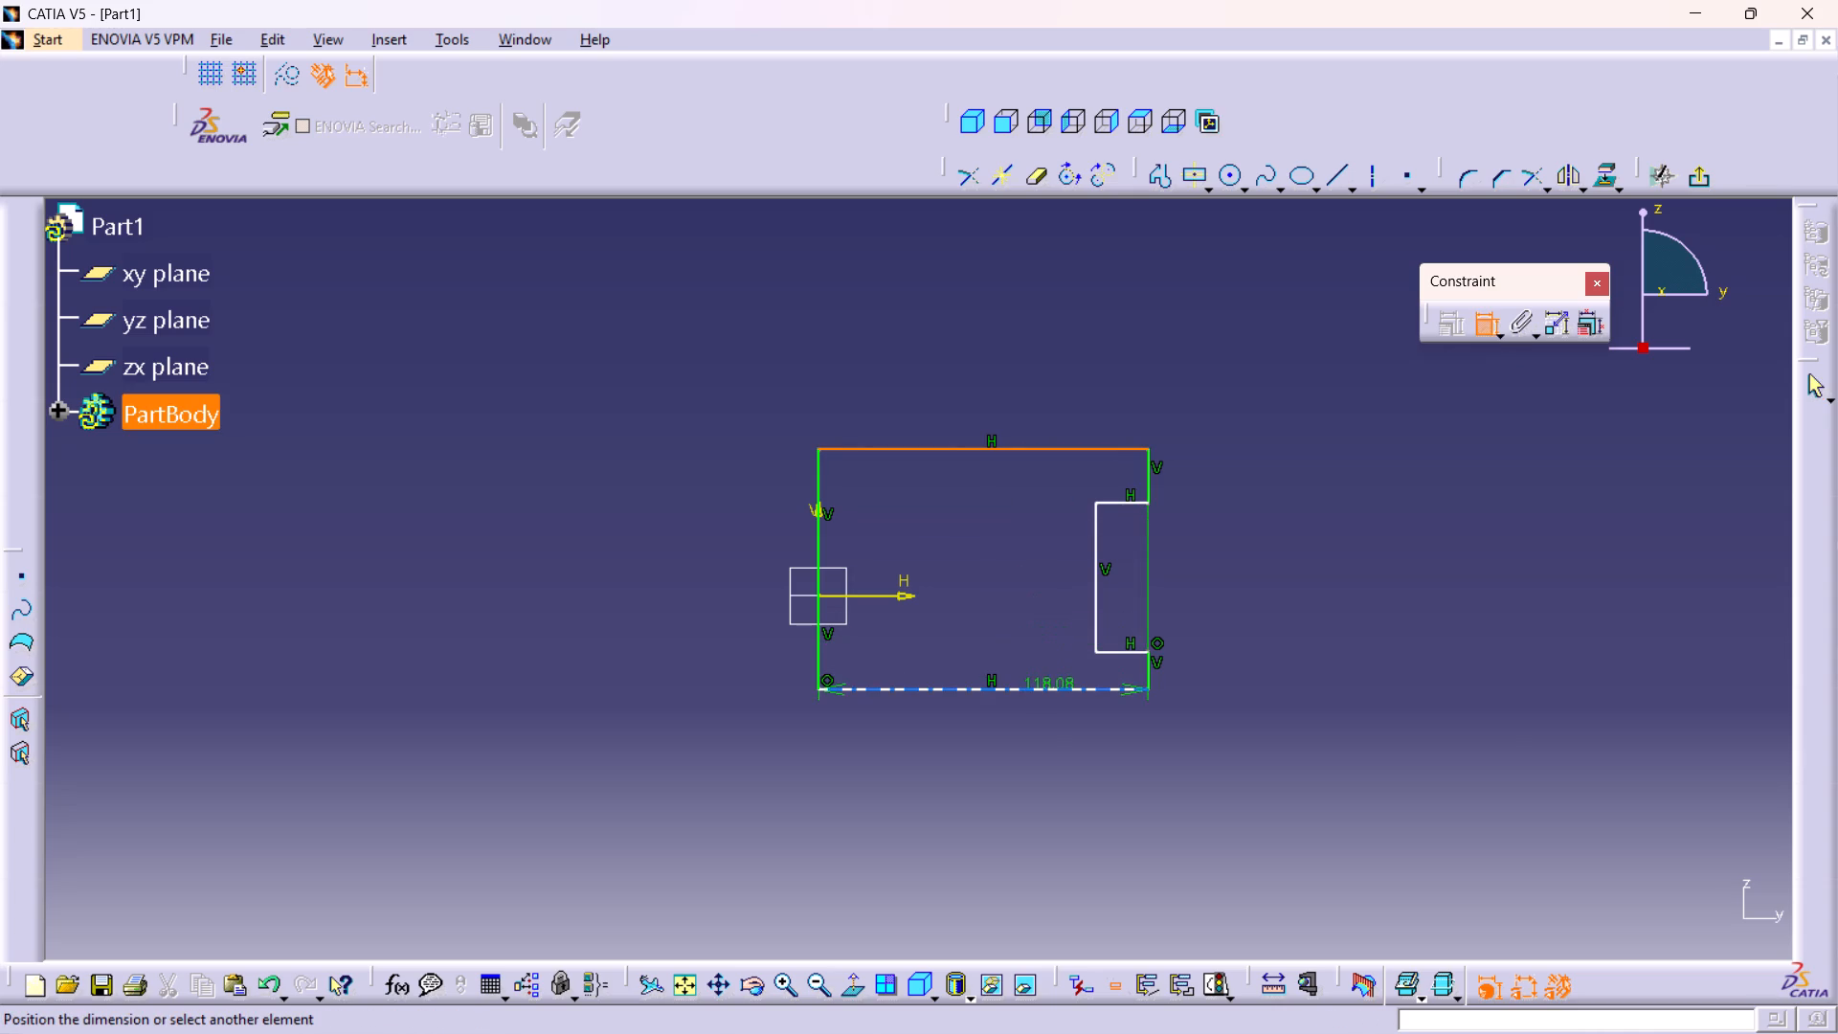
left_click_drag(1049, 692, 1087, 698)
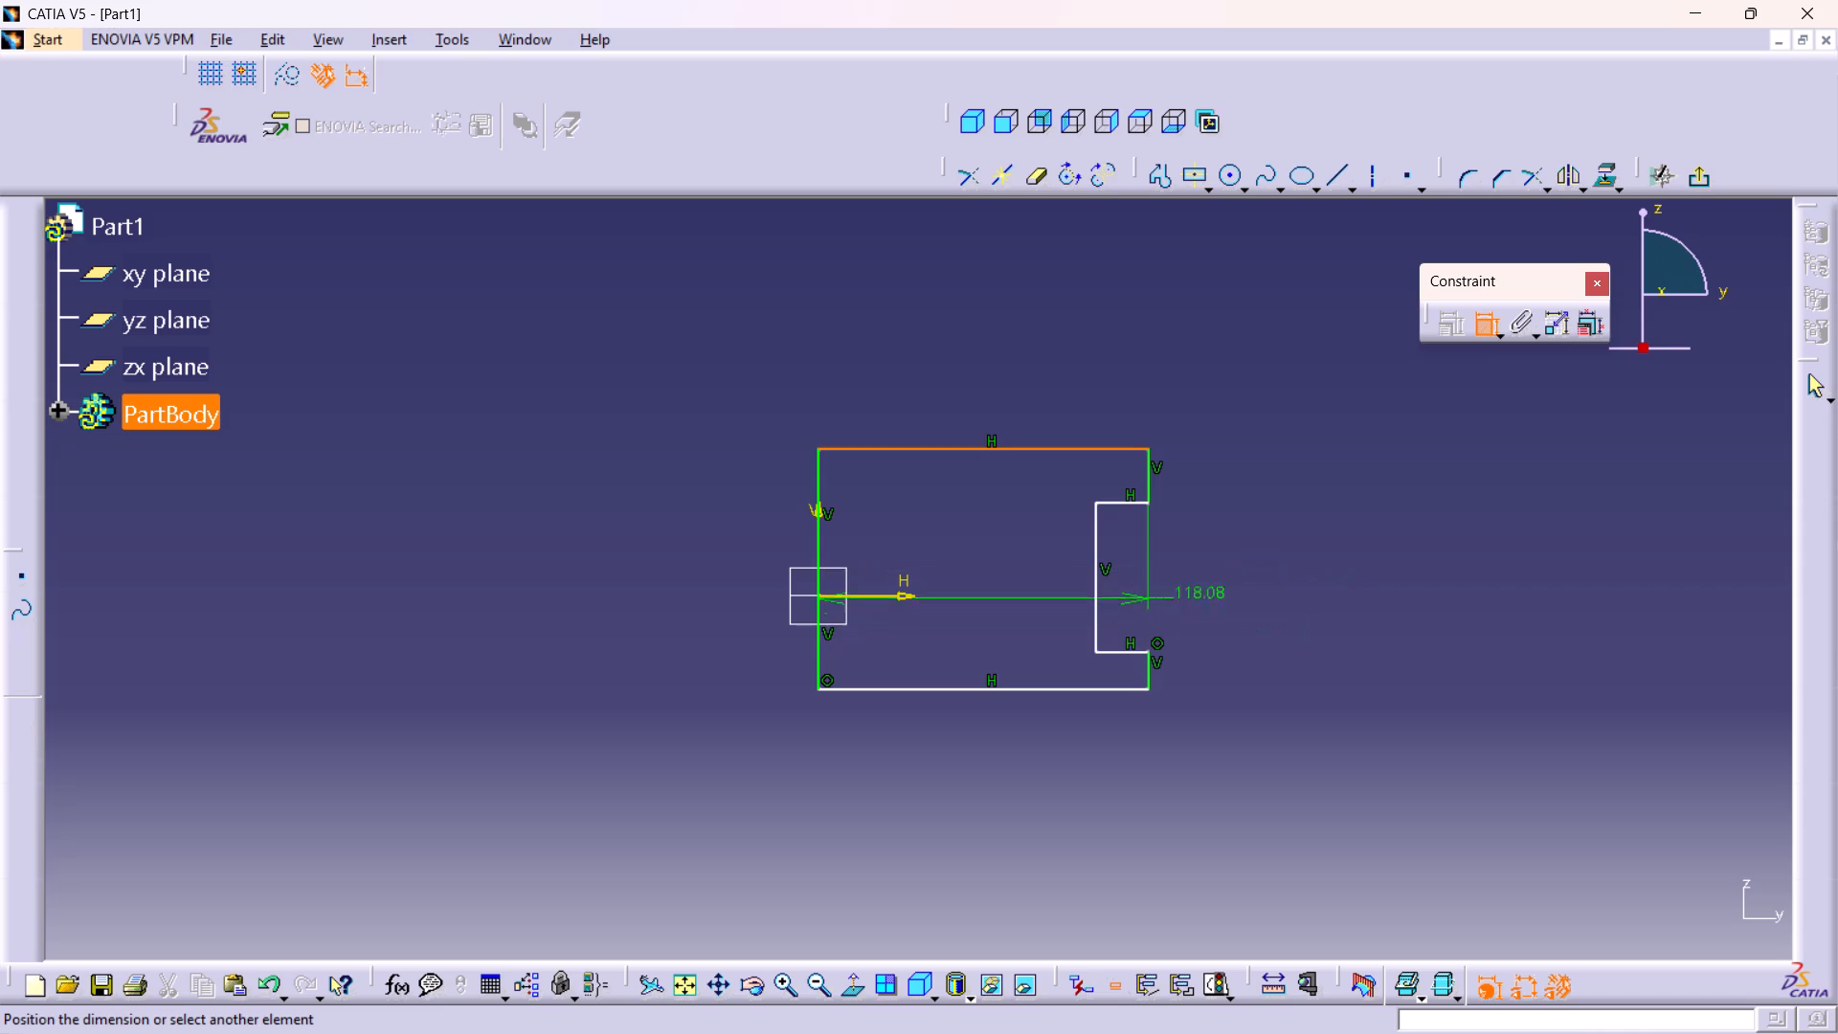
left_click(1080, 687)
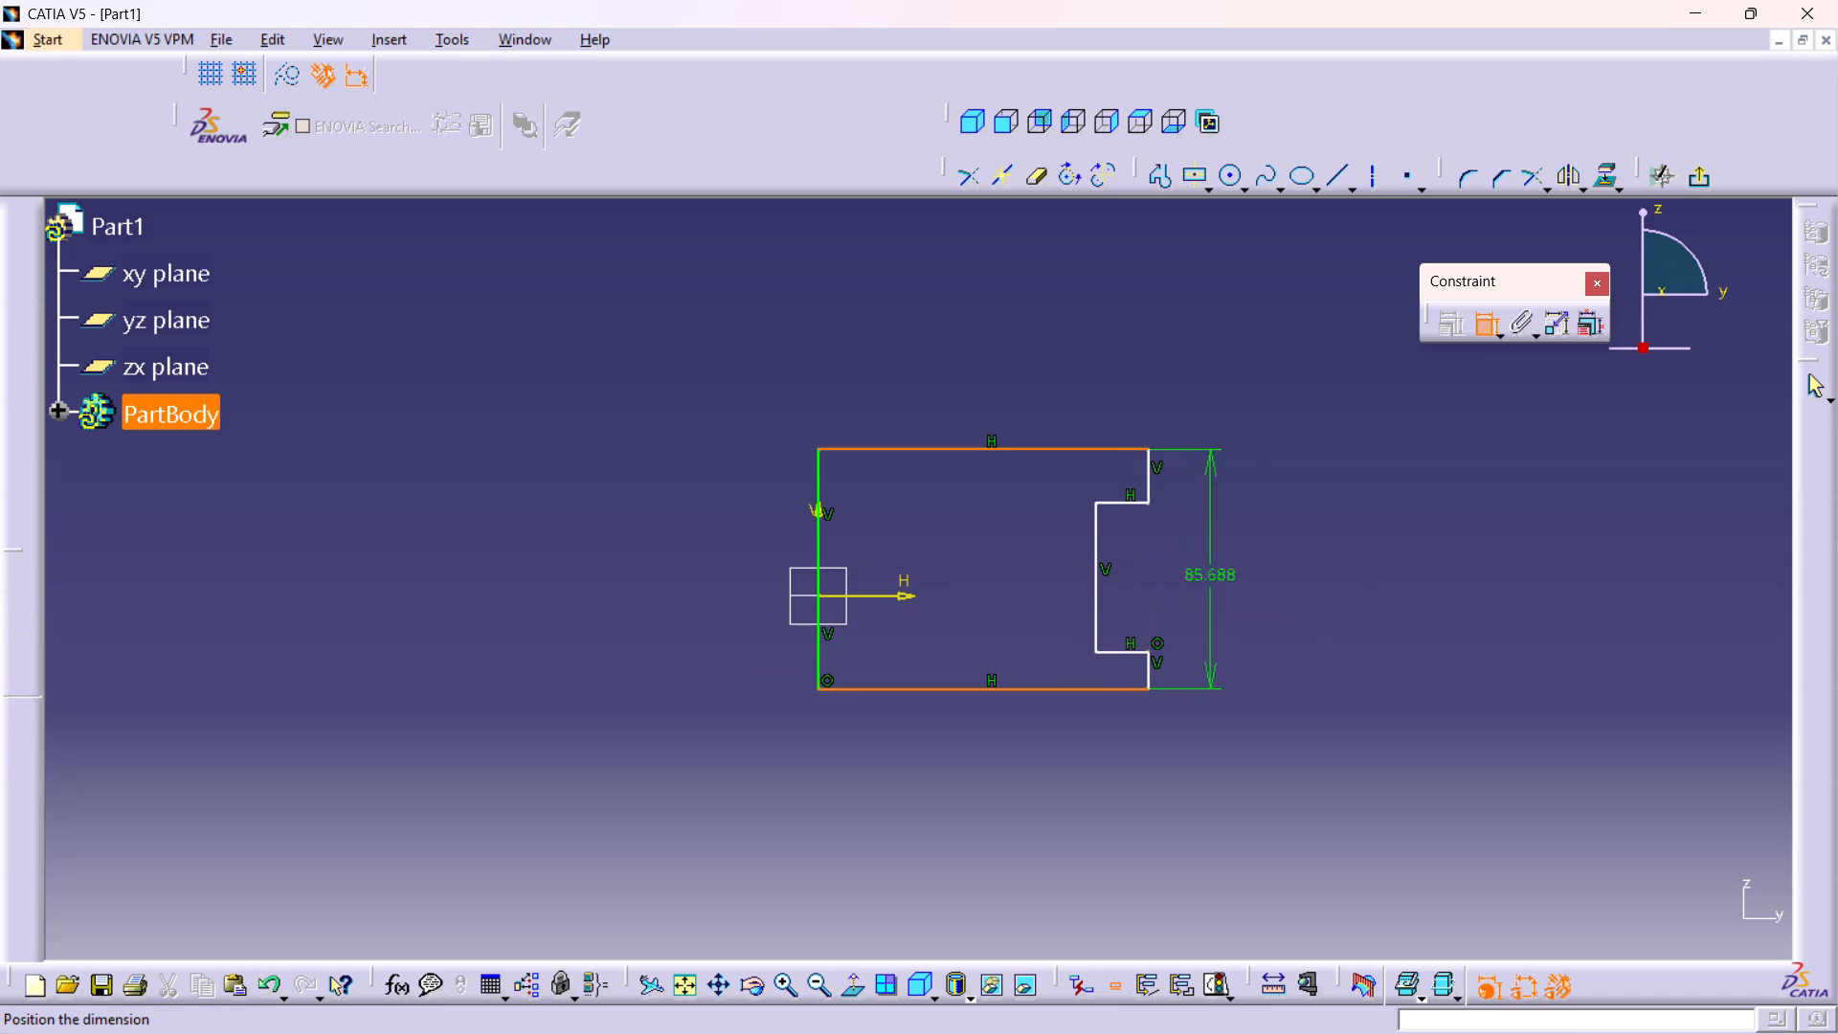
right_click(1251, 546)
left_click(1327, 778)
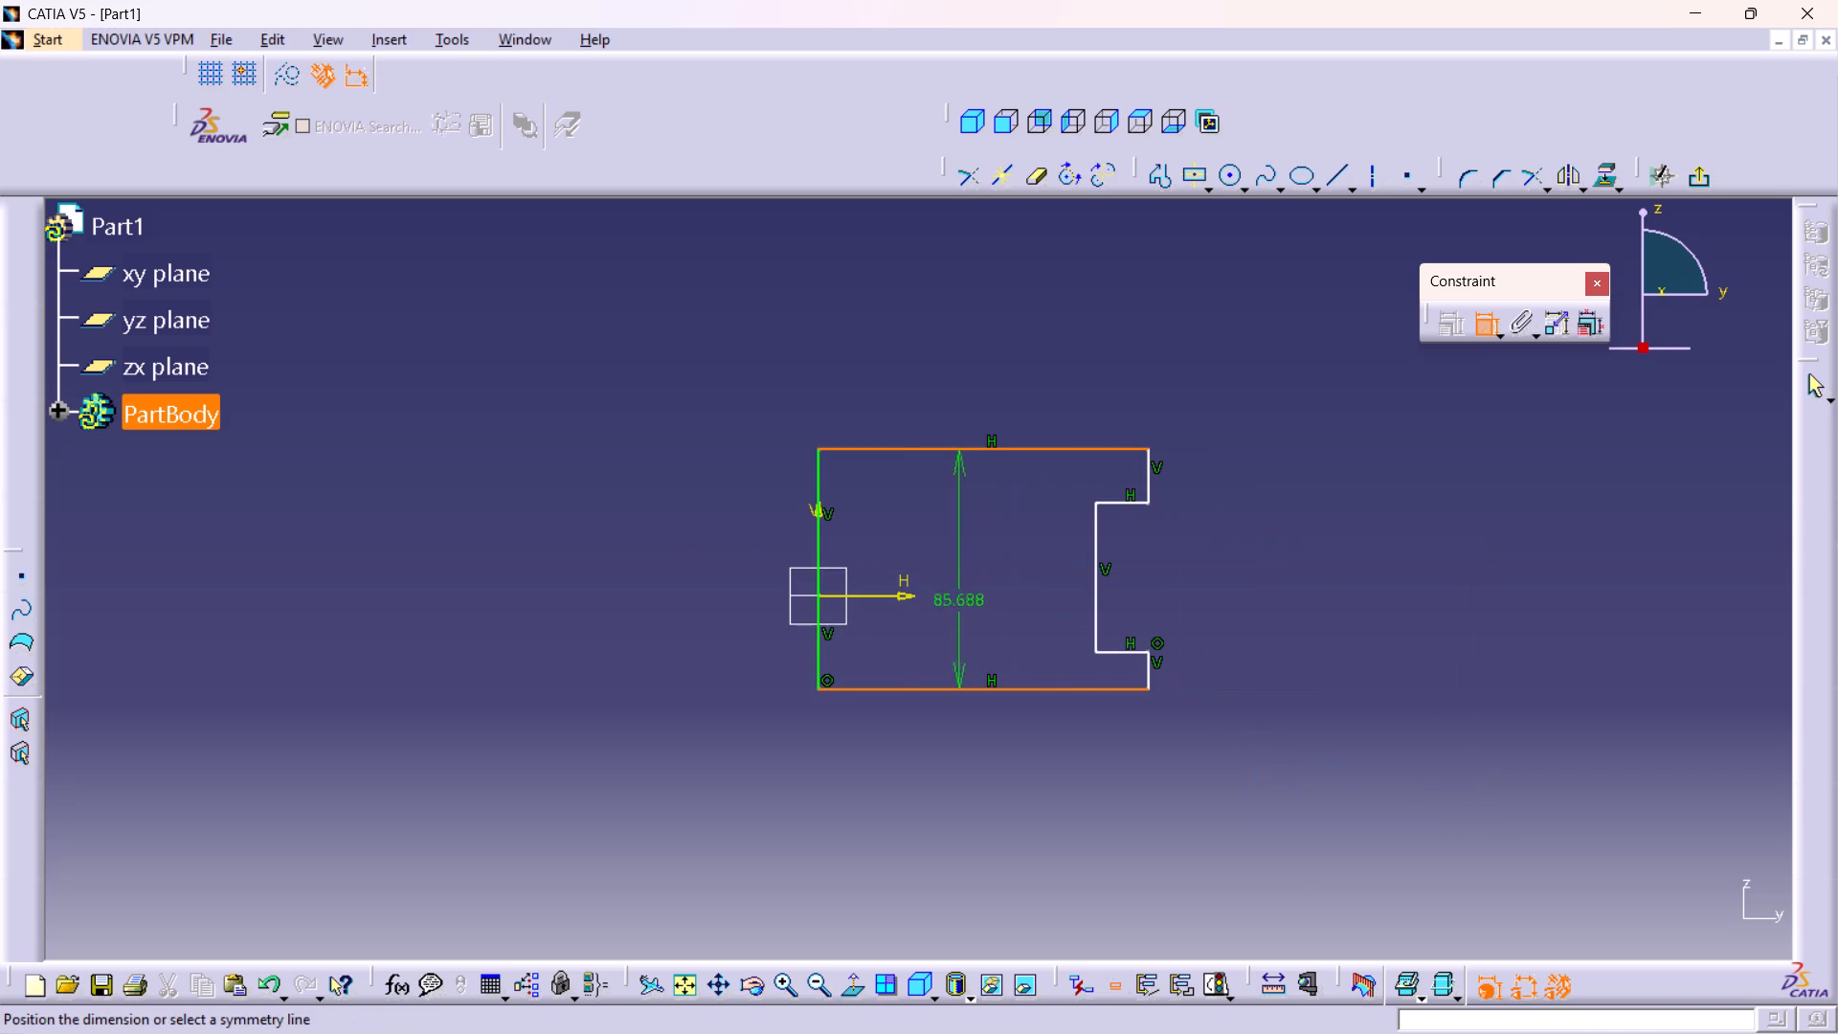
left_click(910, 602)
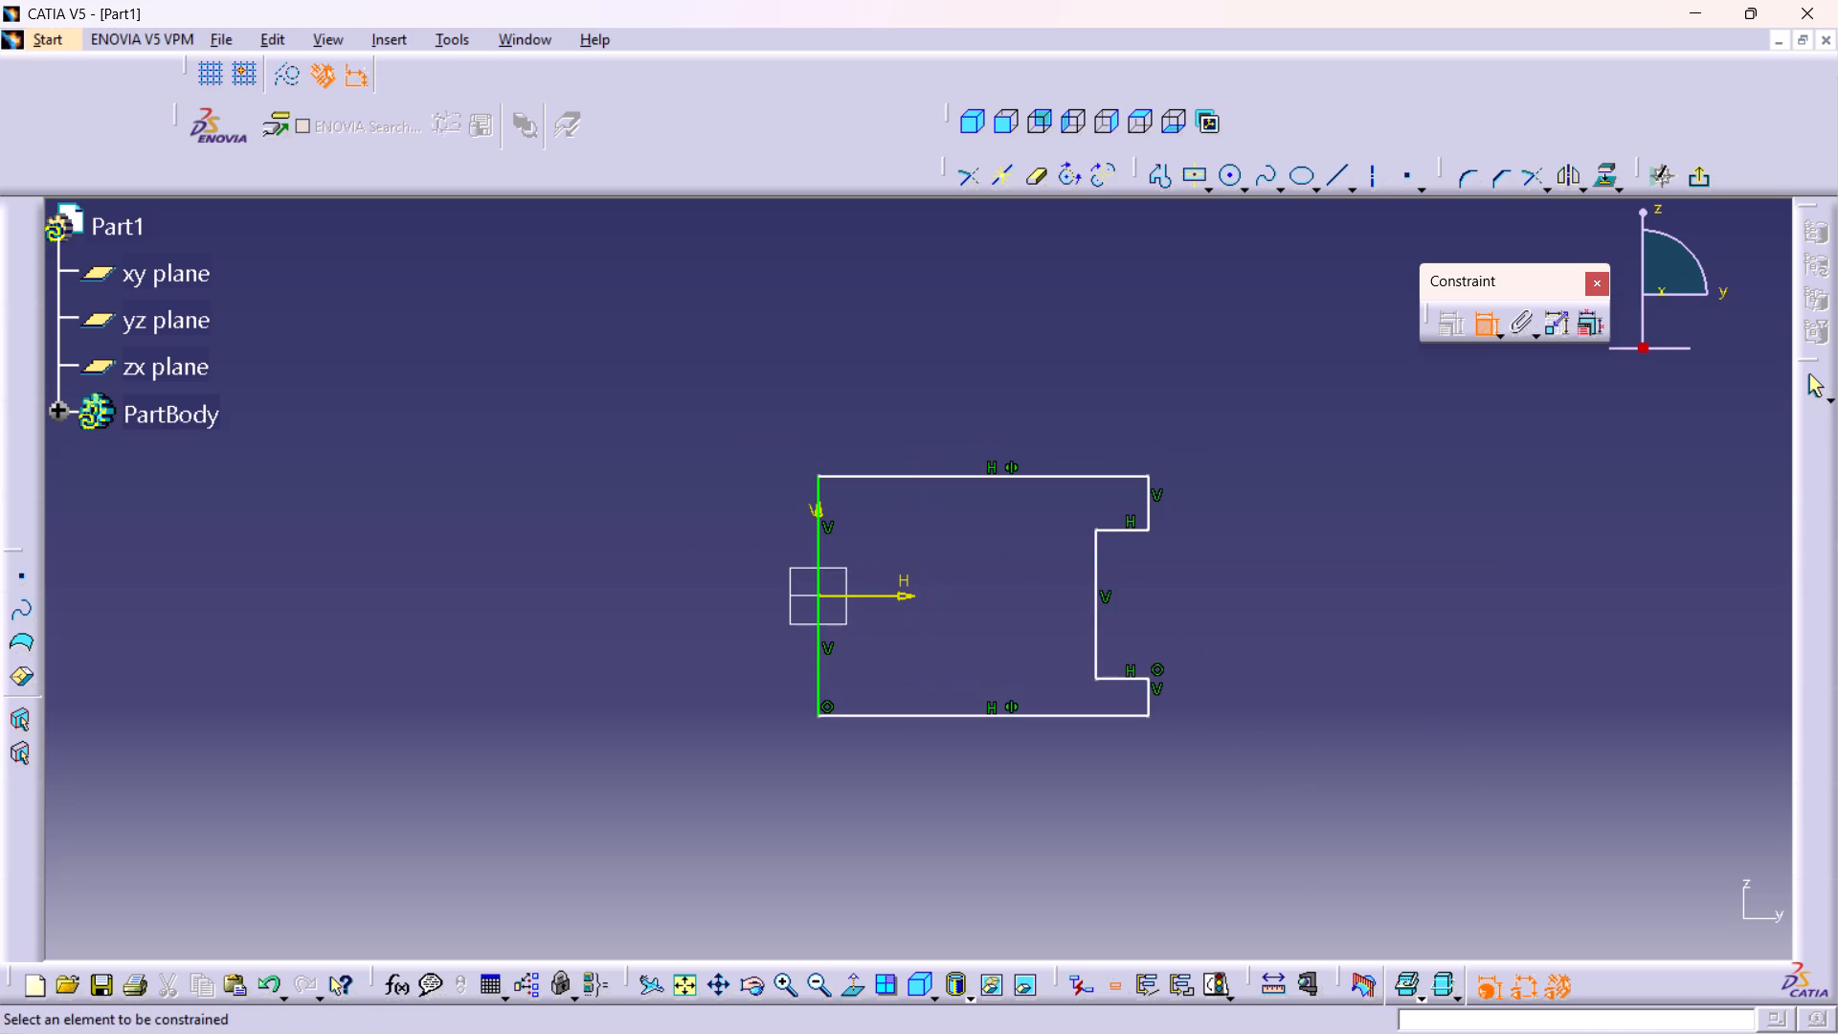
Constrain the two short horizontal edges of the notch symmetric about the H axis.
left_click(1117, 530)
left_click(1114, 684)
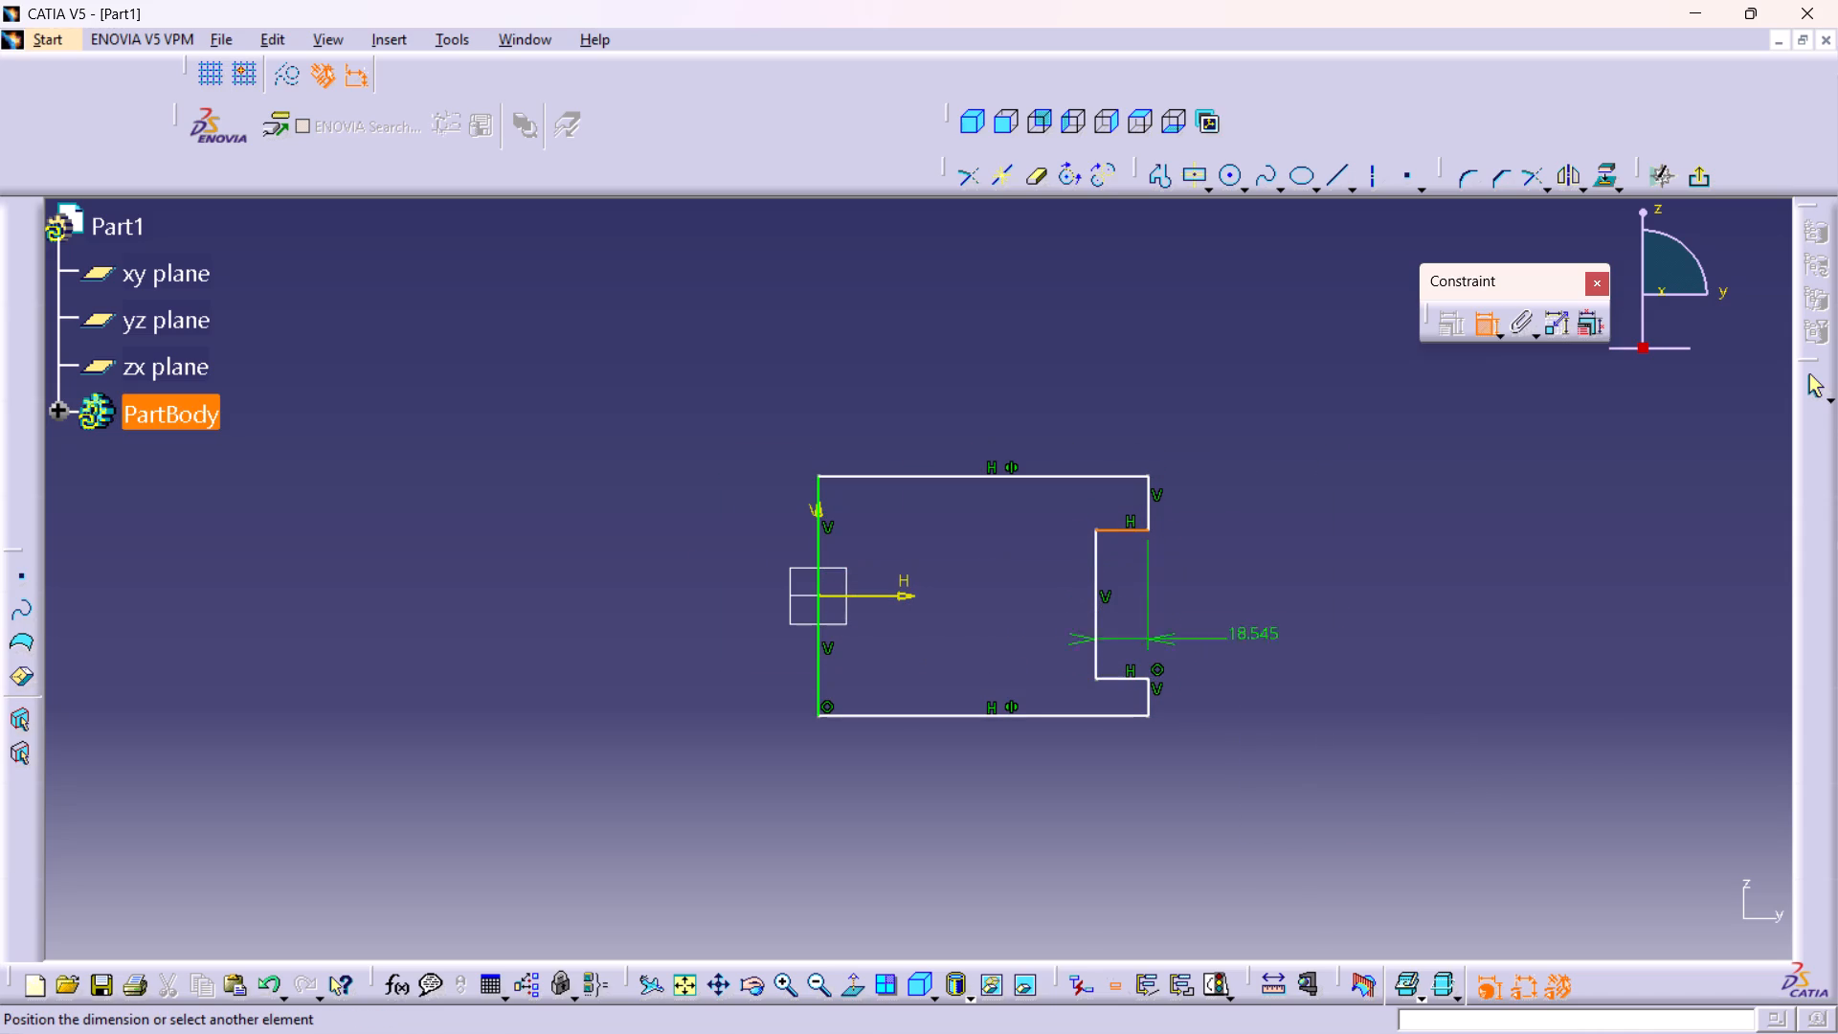
right_click(1323, 620)
left_click(1458, 555)
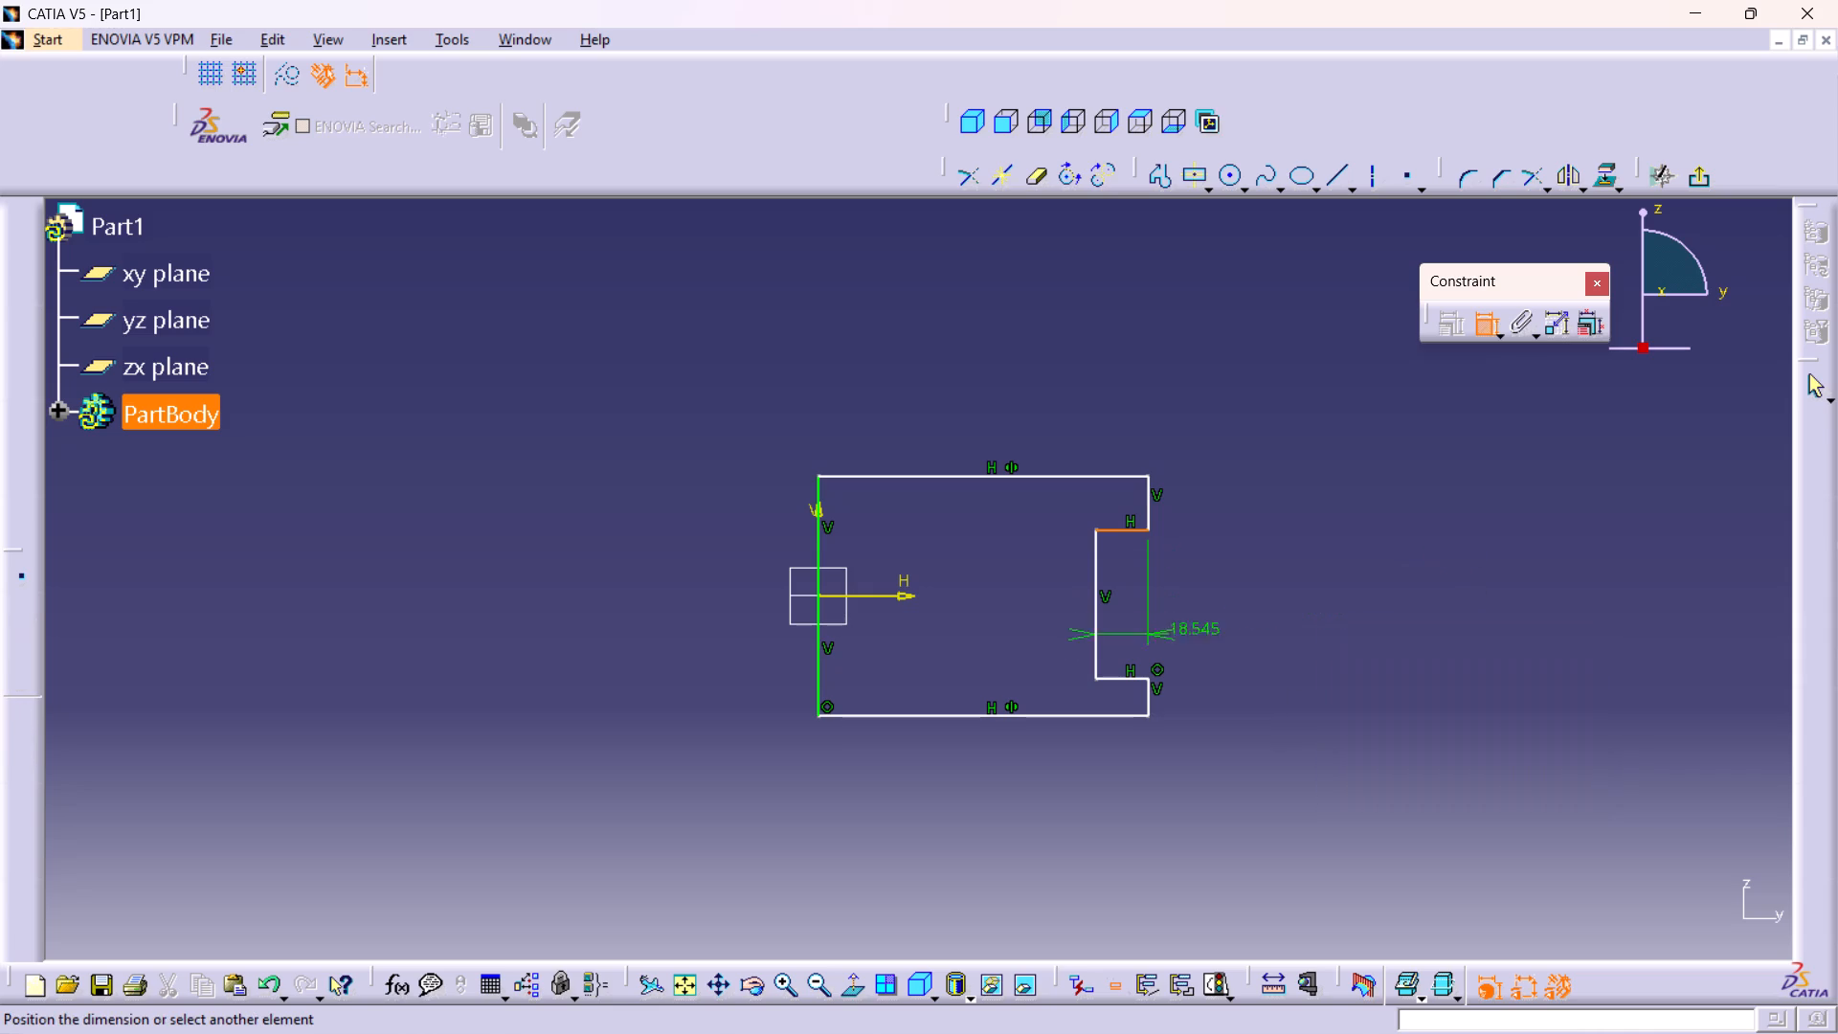
left_click(1122, 679)
right_click(1182, 598)
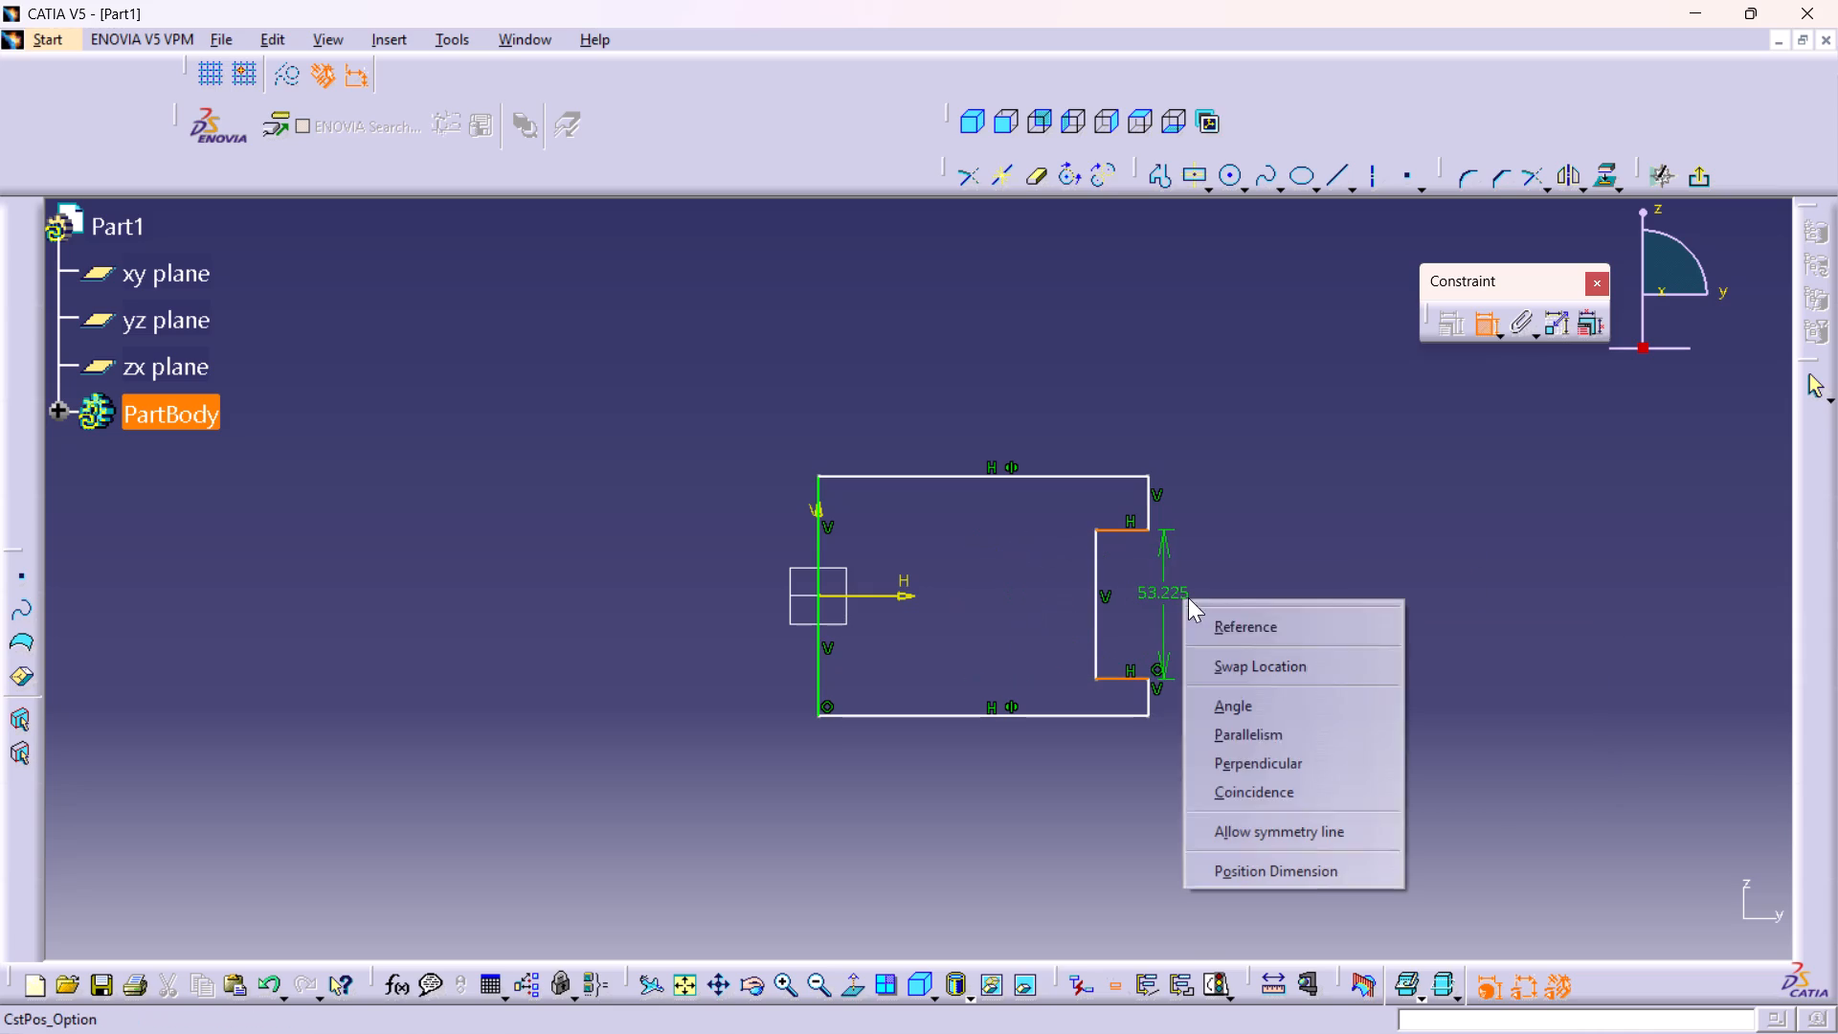
left_click(1235, 819)
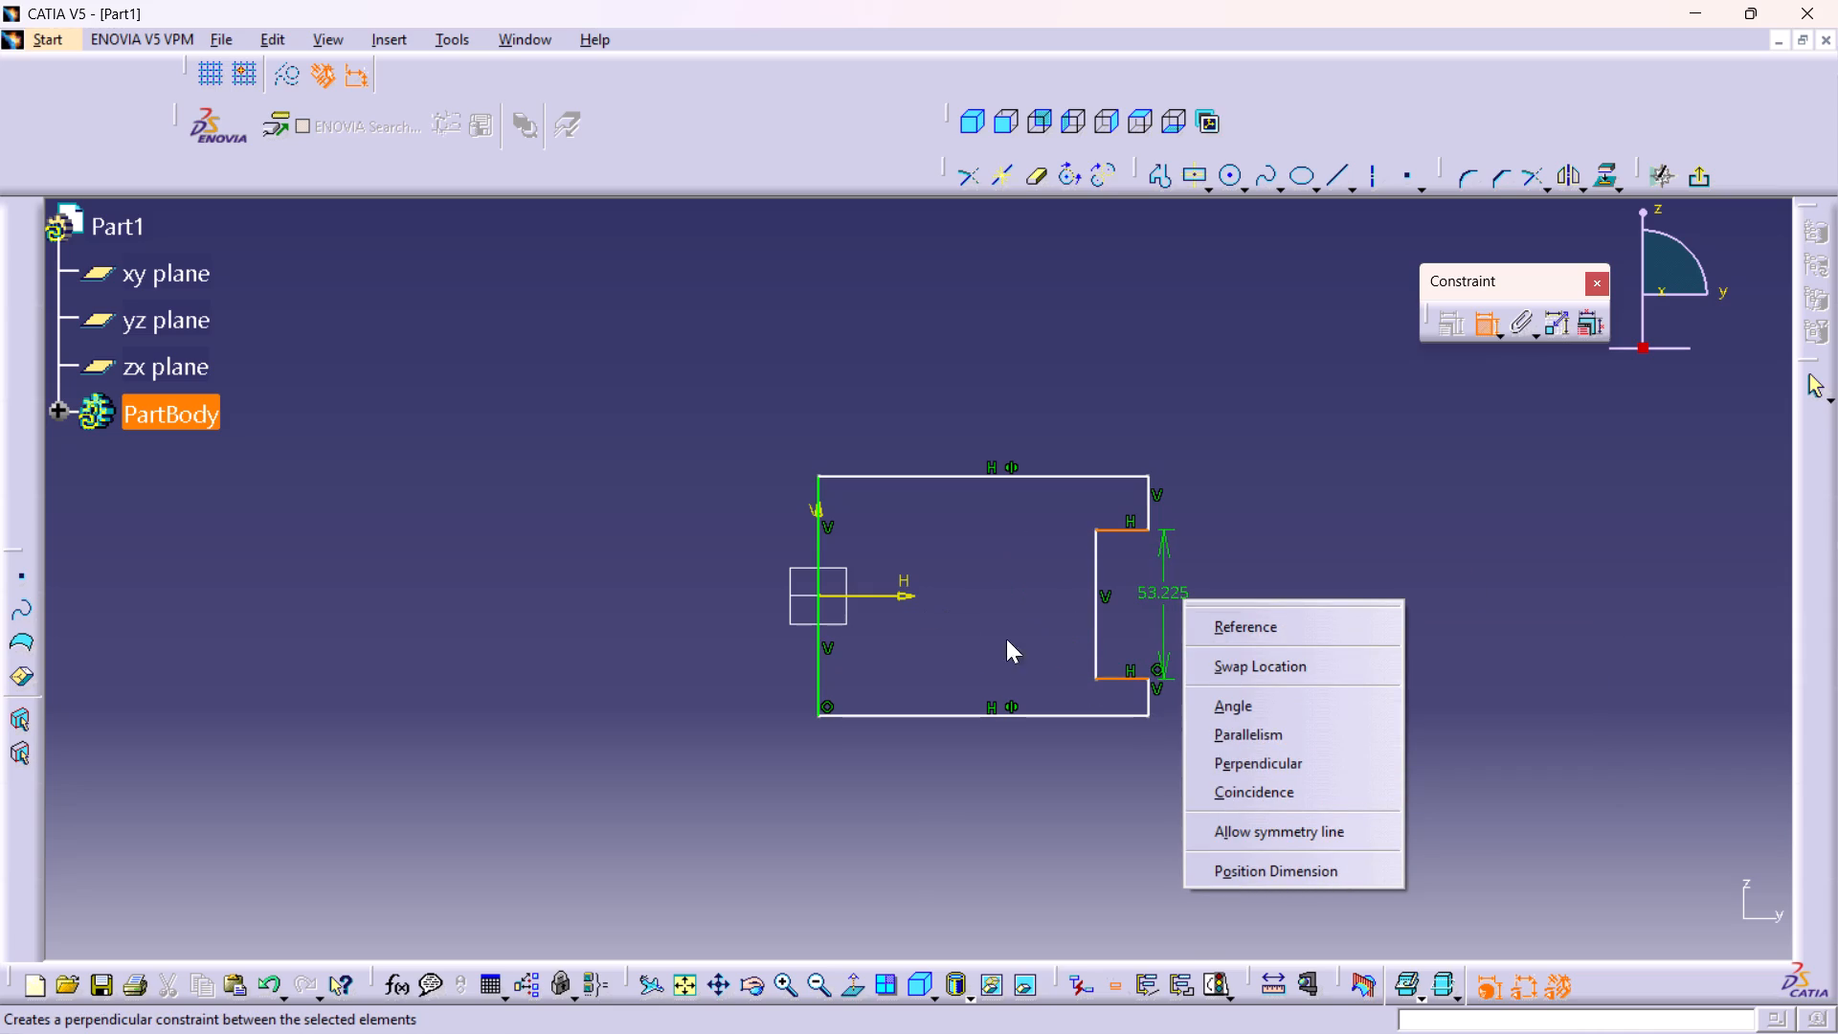
left_click(1253, 839)
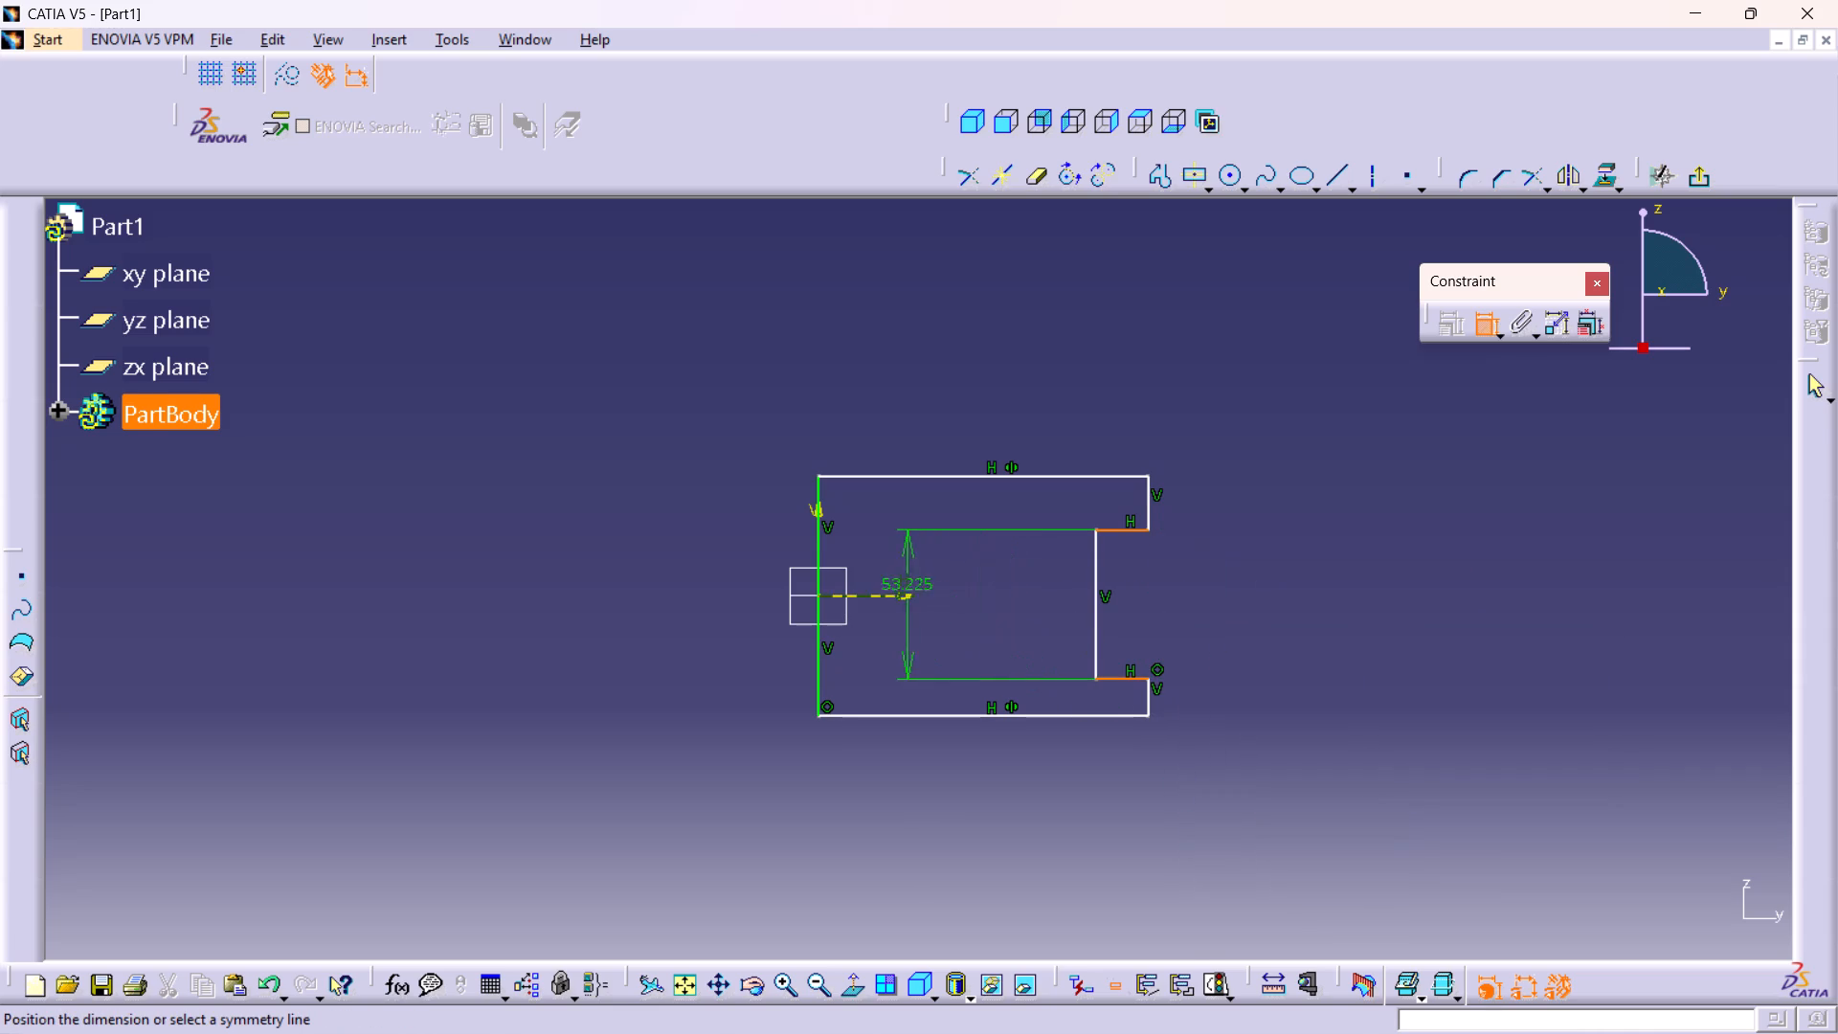
left_click(908, 591)
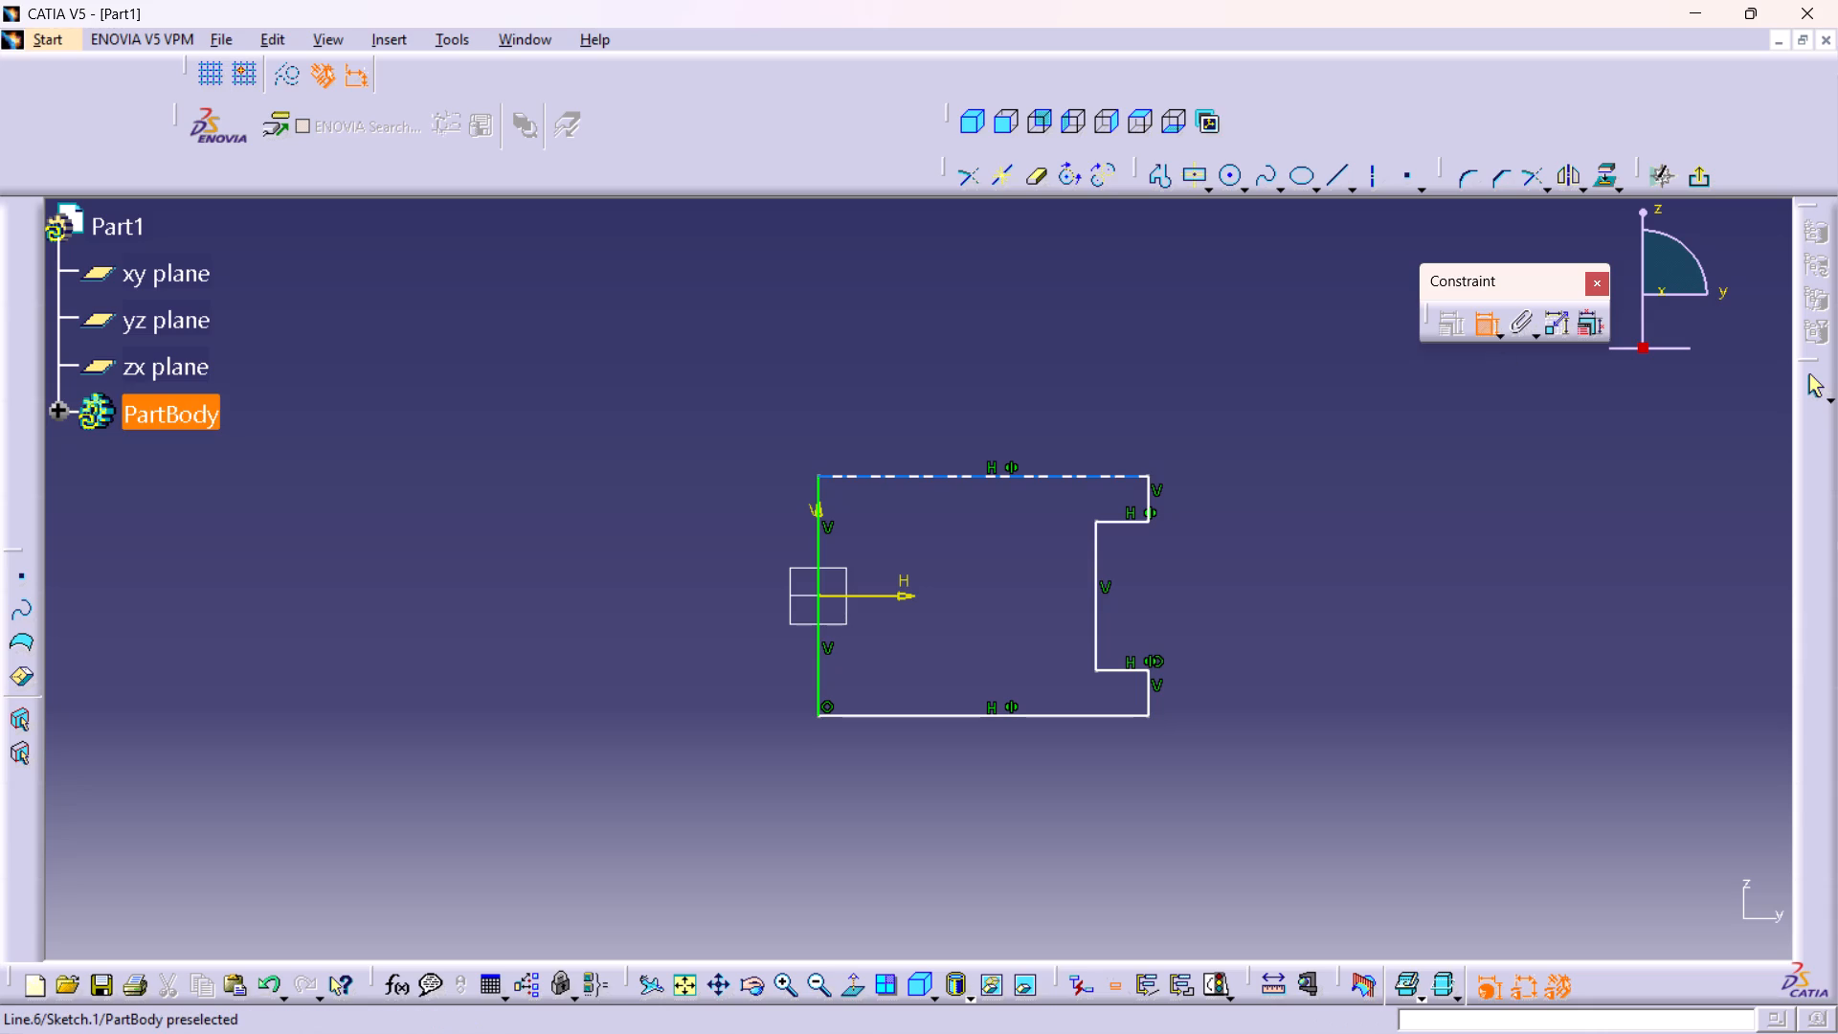
Dimension the profile's bottom edge below the sketch and set its length to 85 mm.
left_click(961, 719)
left_click(990, 772)
double_click(983, 764)
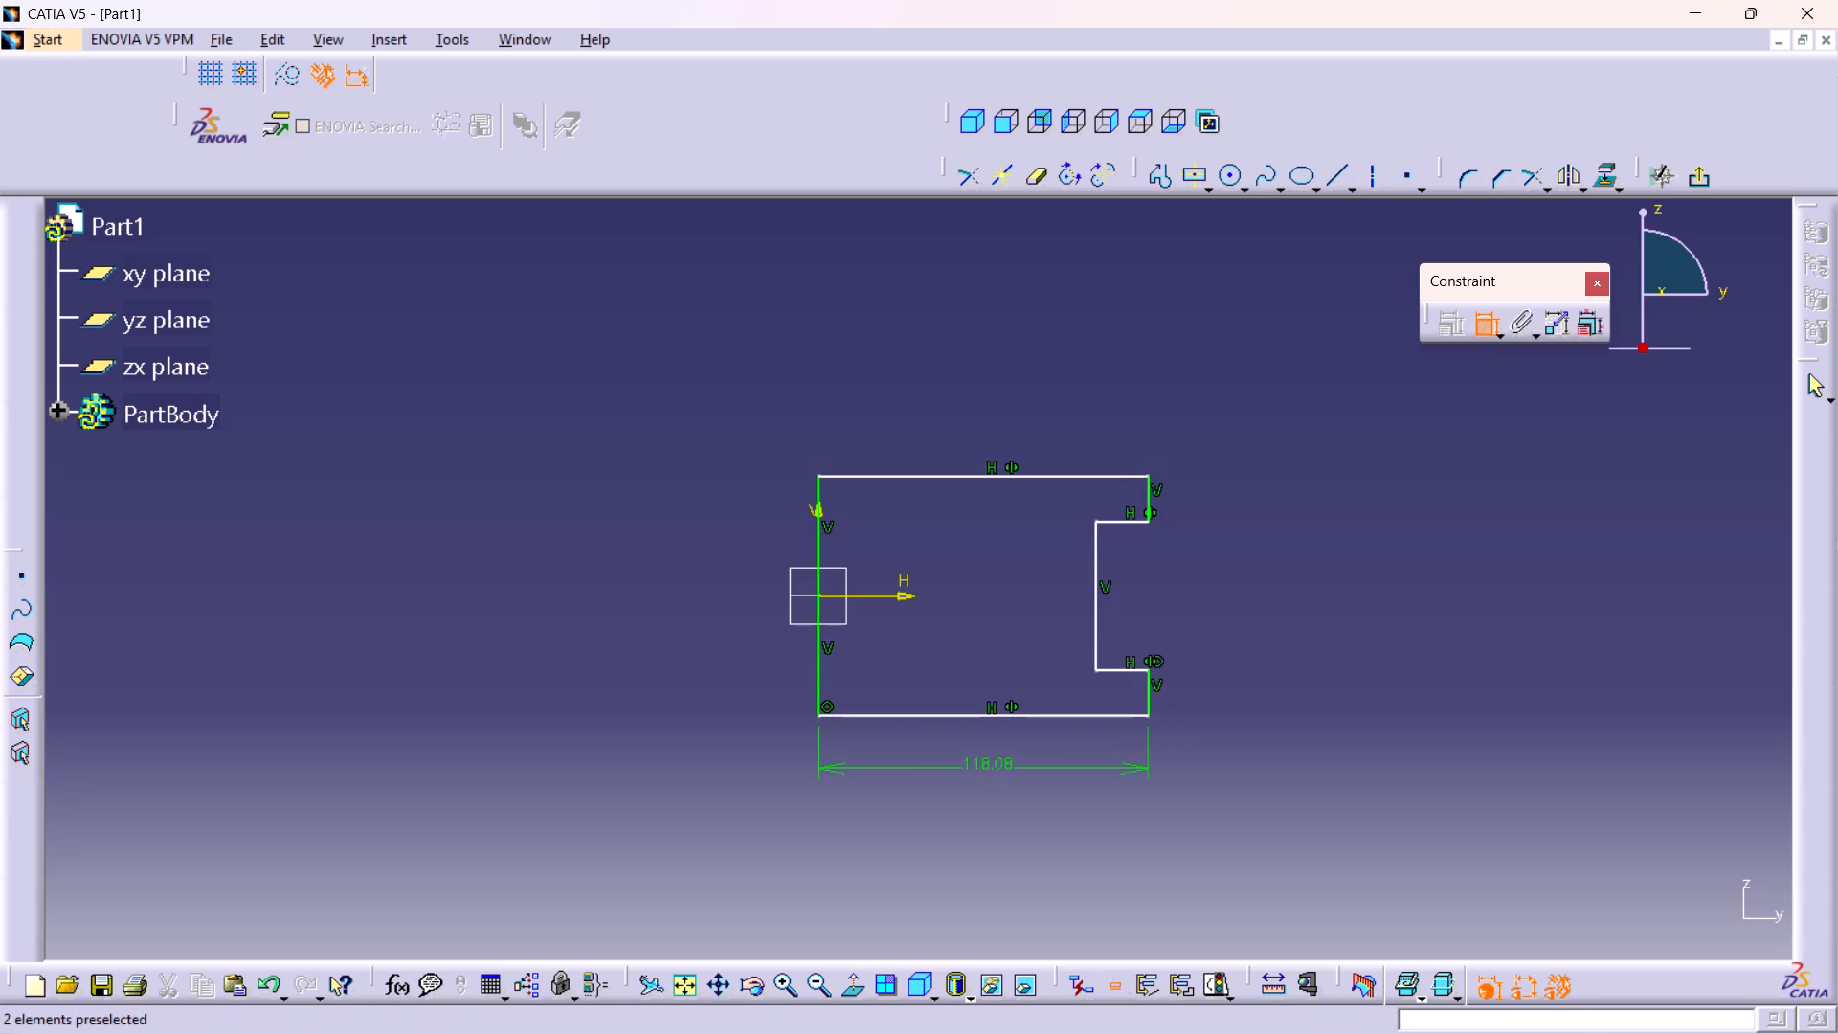
type("85")
key("Return")
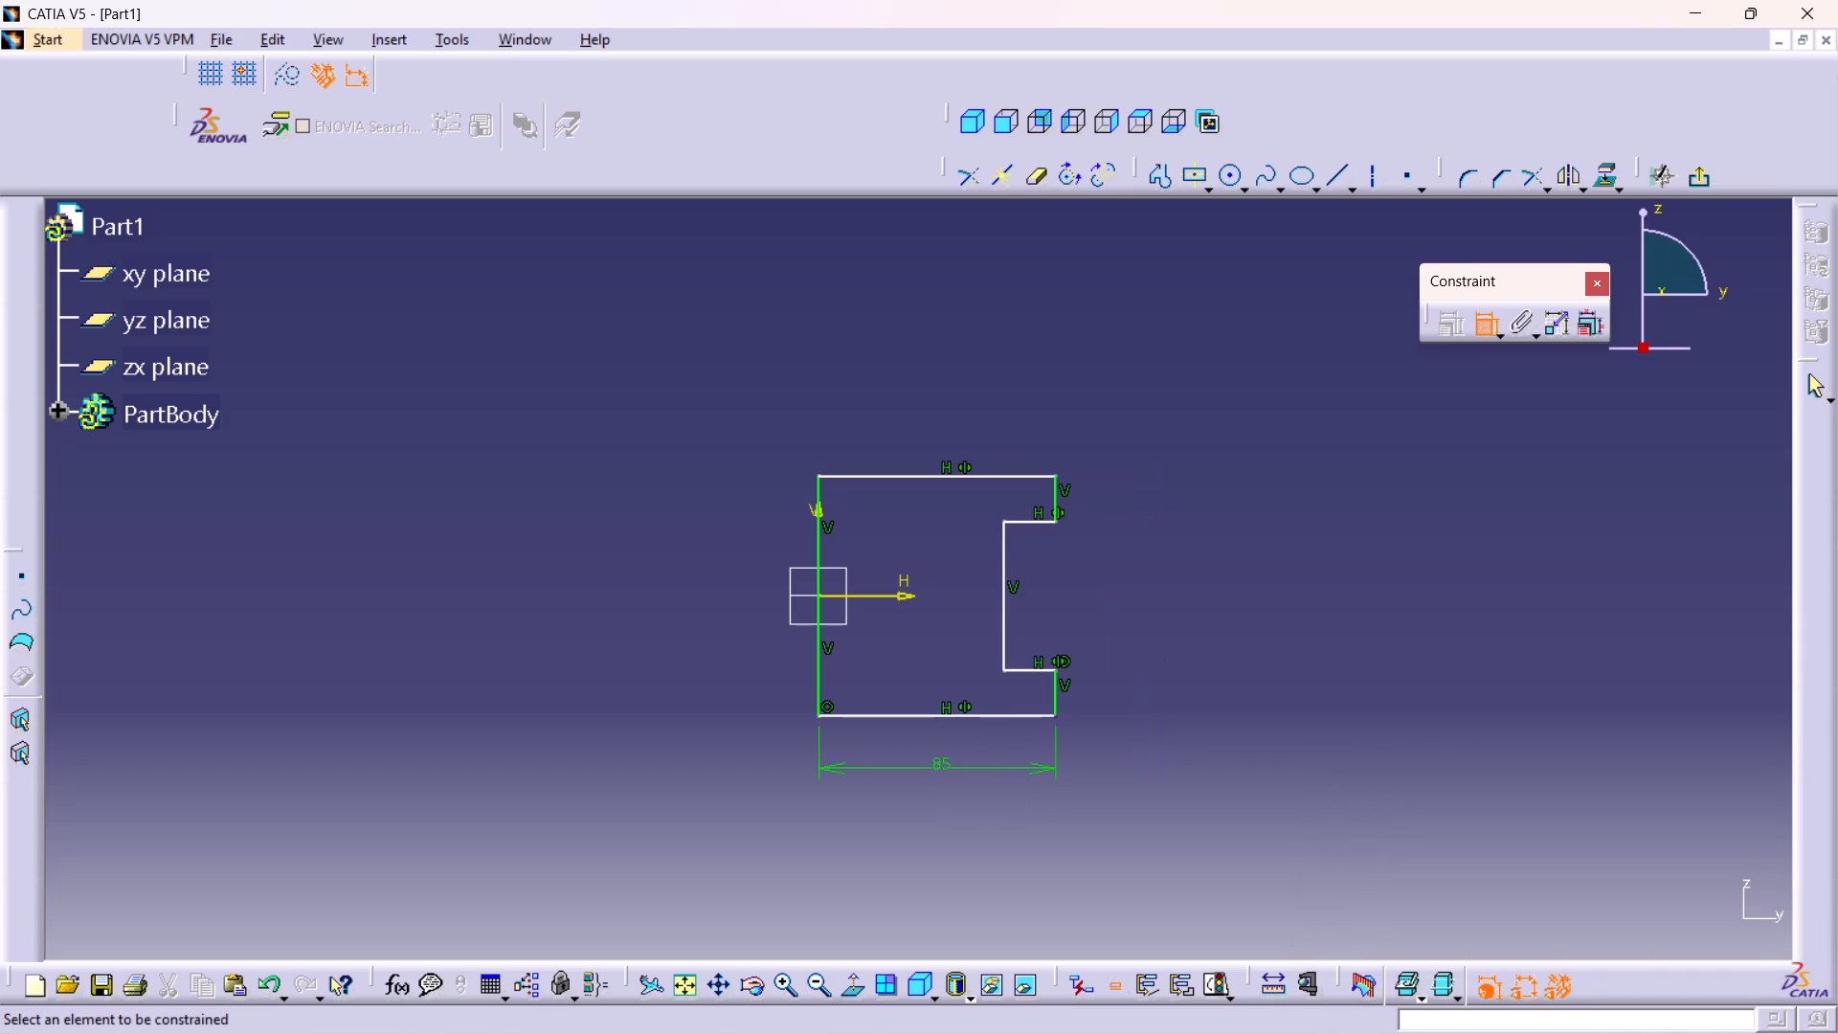
Dimension the notch's lower horizontal edge and set the notch depth to 5 mm.
left_click(1023, 673)
left_click(1044, 618)
double_click(1031, 614)
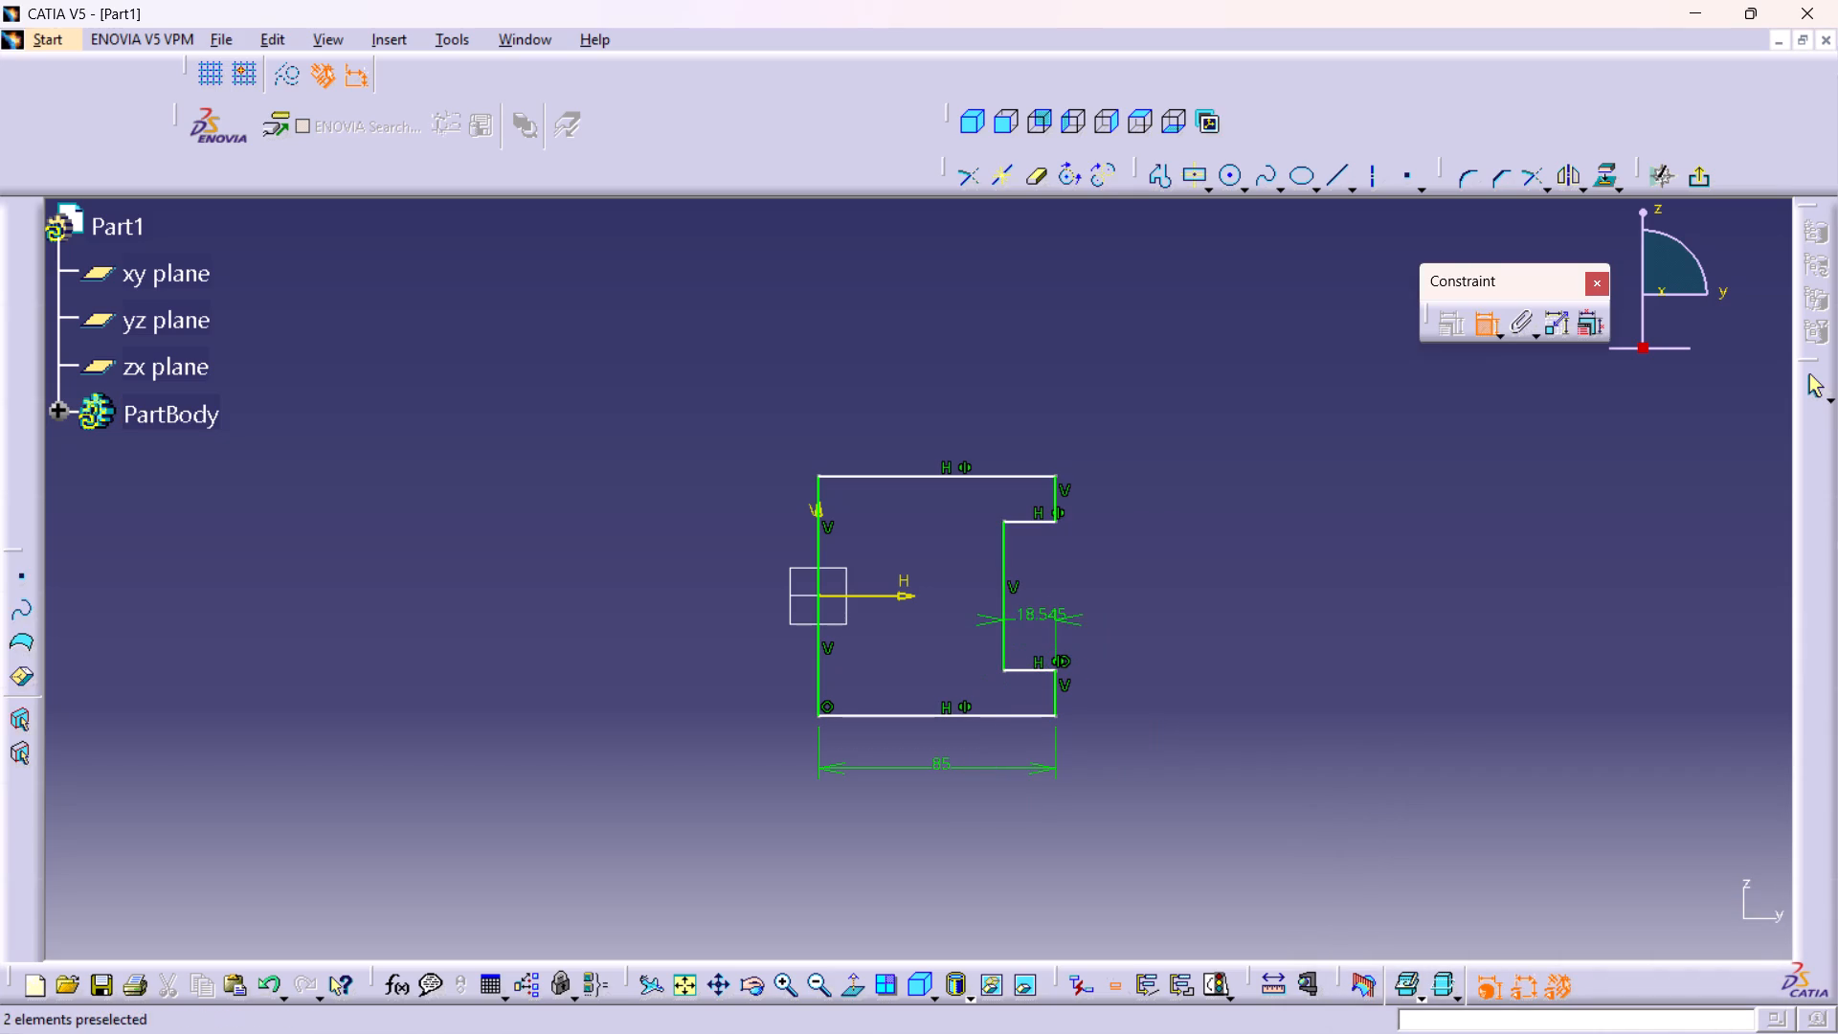
key("5")
key("Return")
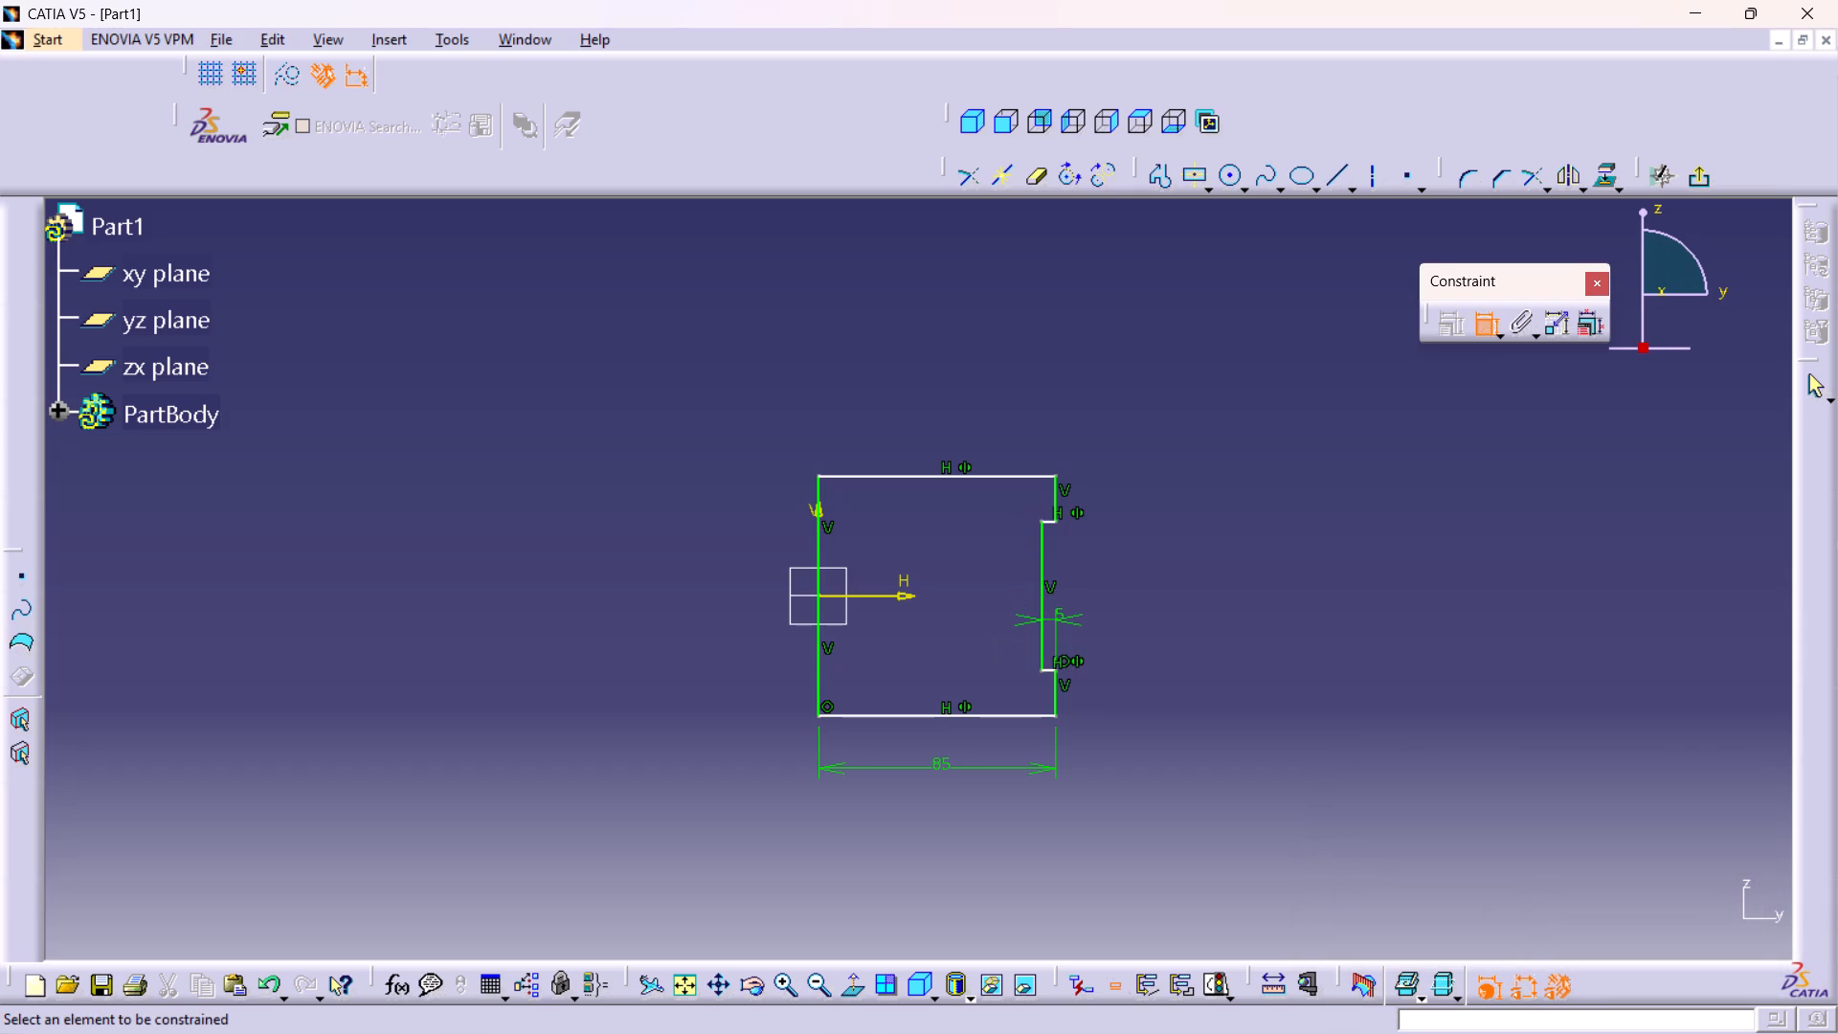
Dimension the distance between the profile's long top and bottom edges and set the overall height to 62 mm.
left_click(947, 478)
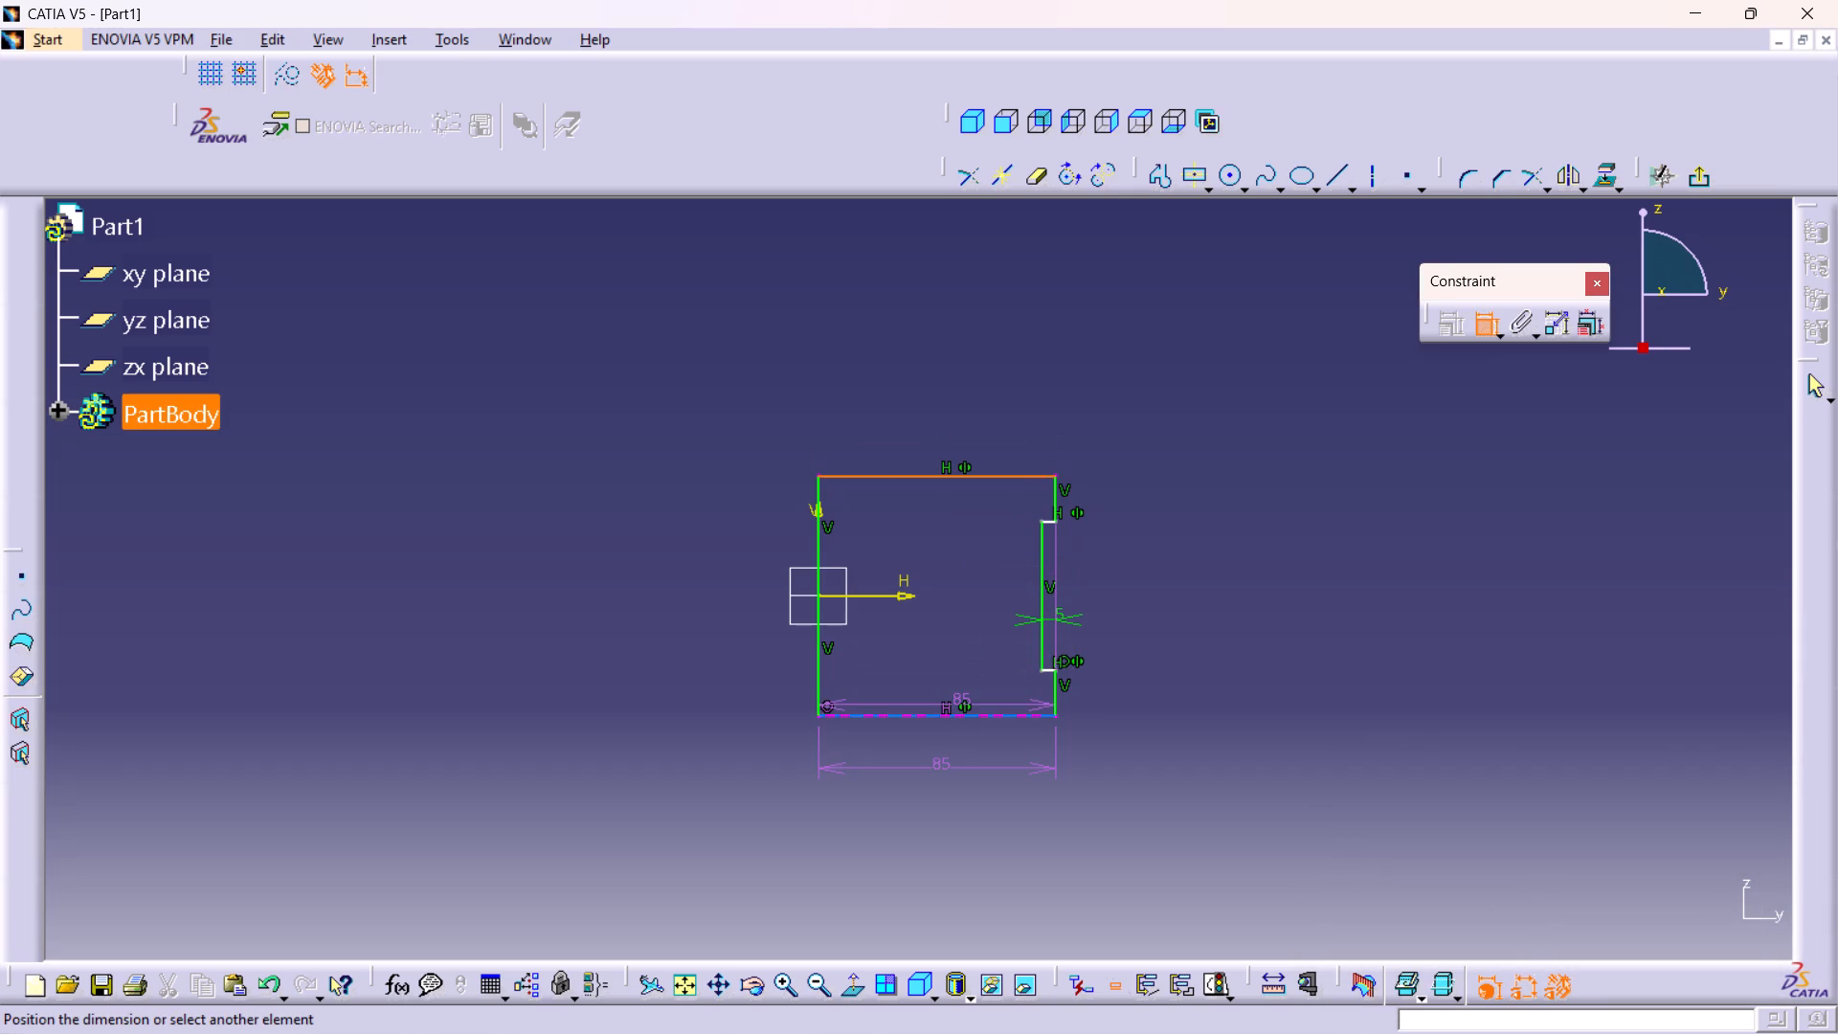
left_click(954, 717)
left_click(1243, 609)
double_click(1226, 602)
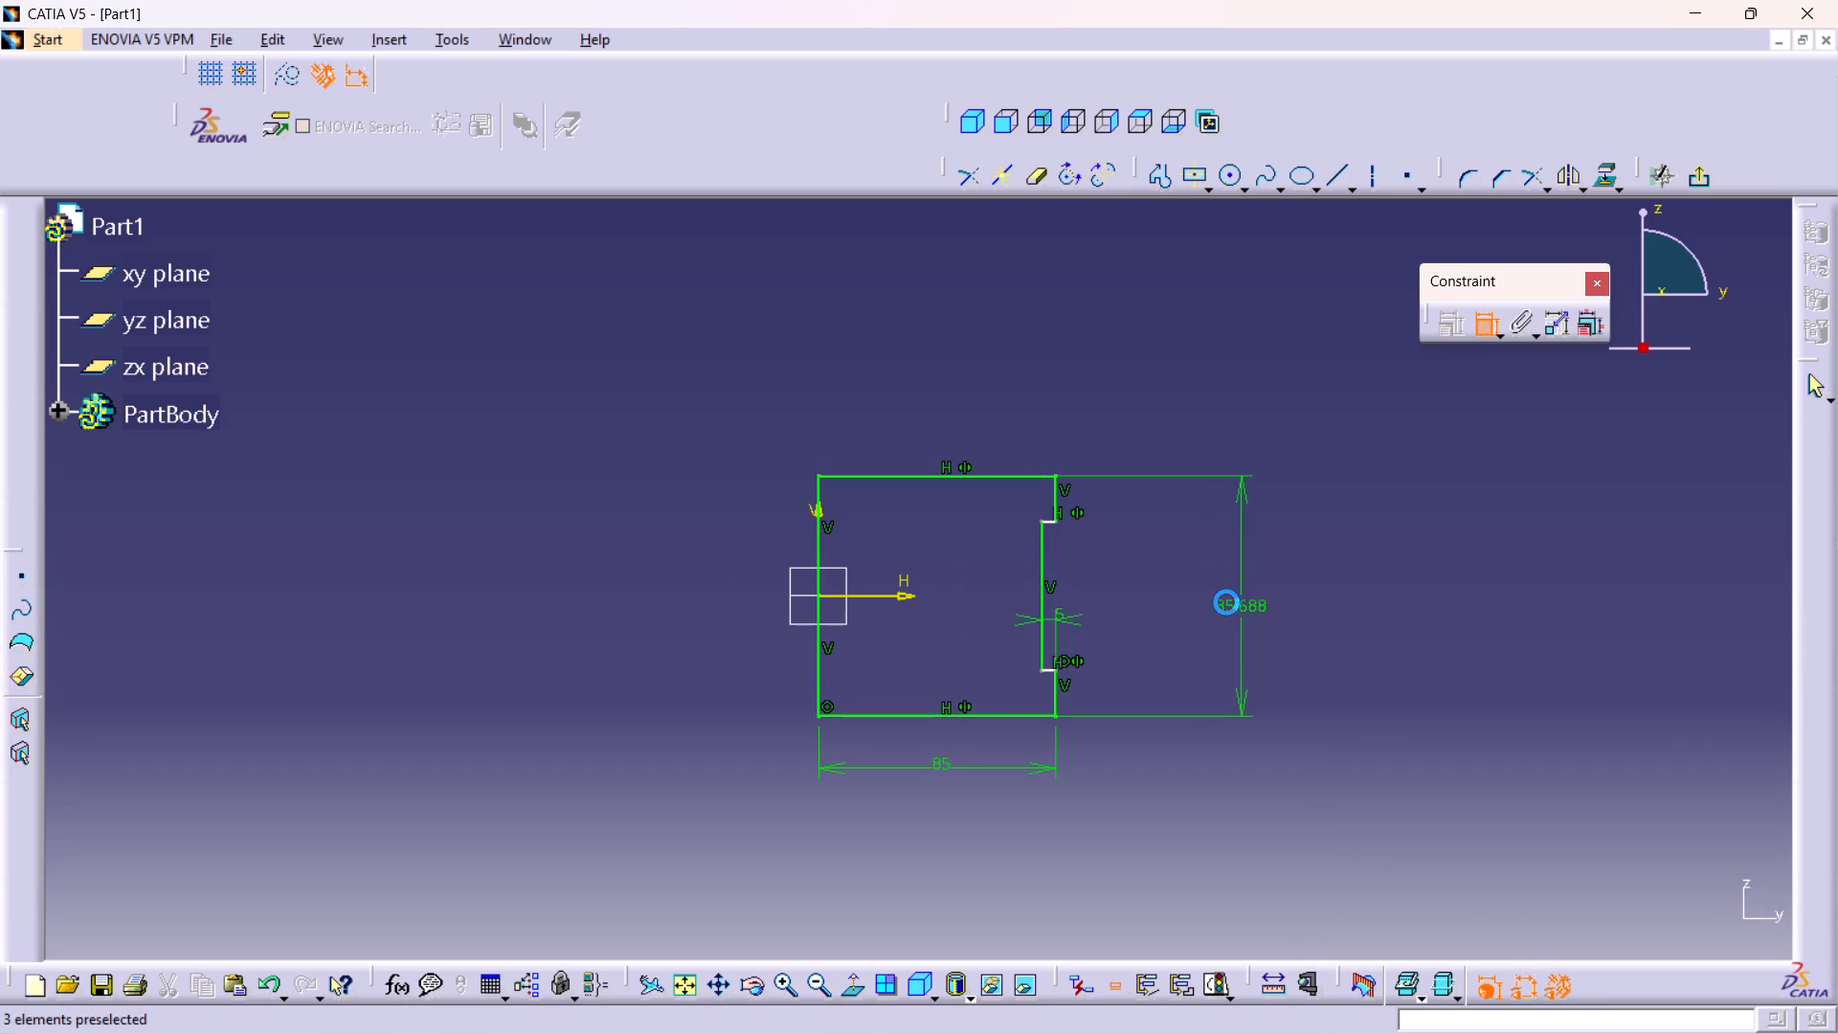
type("62")
key("Return")
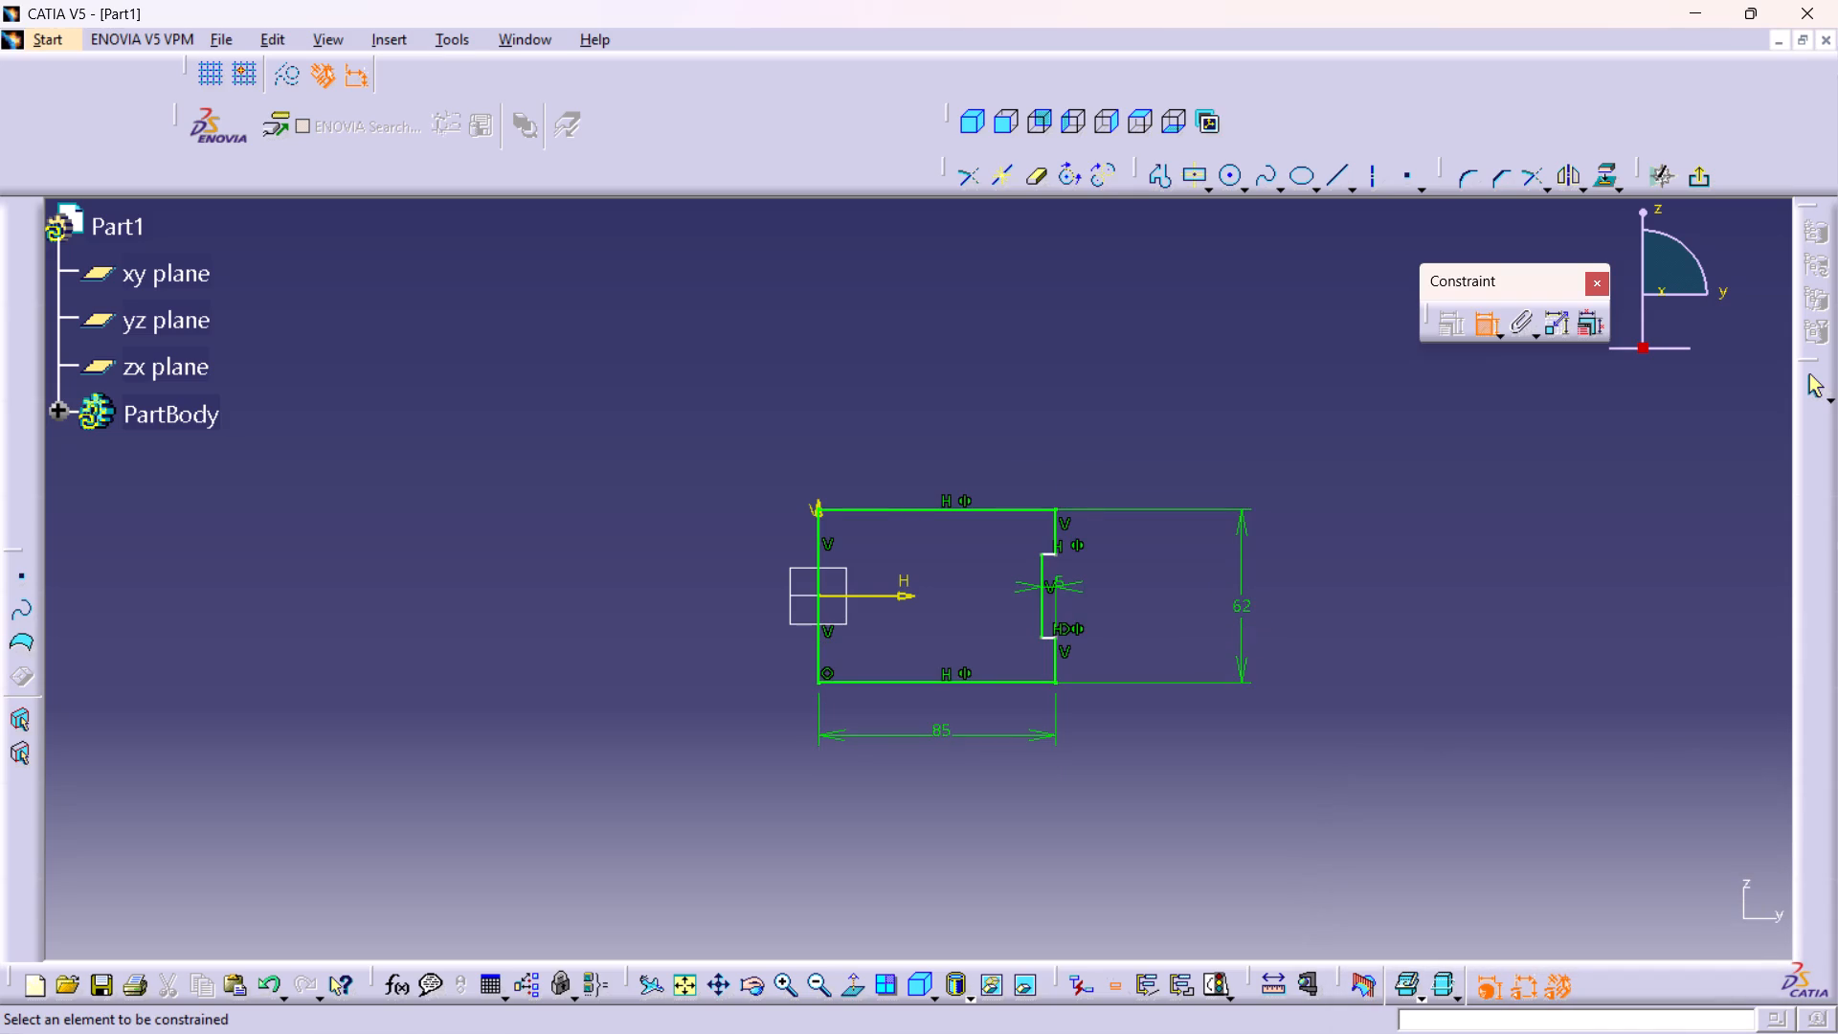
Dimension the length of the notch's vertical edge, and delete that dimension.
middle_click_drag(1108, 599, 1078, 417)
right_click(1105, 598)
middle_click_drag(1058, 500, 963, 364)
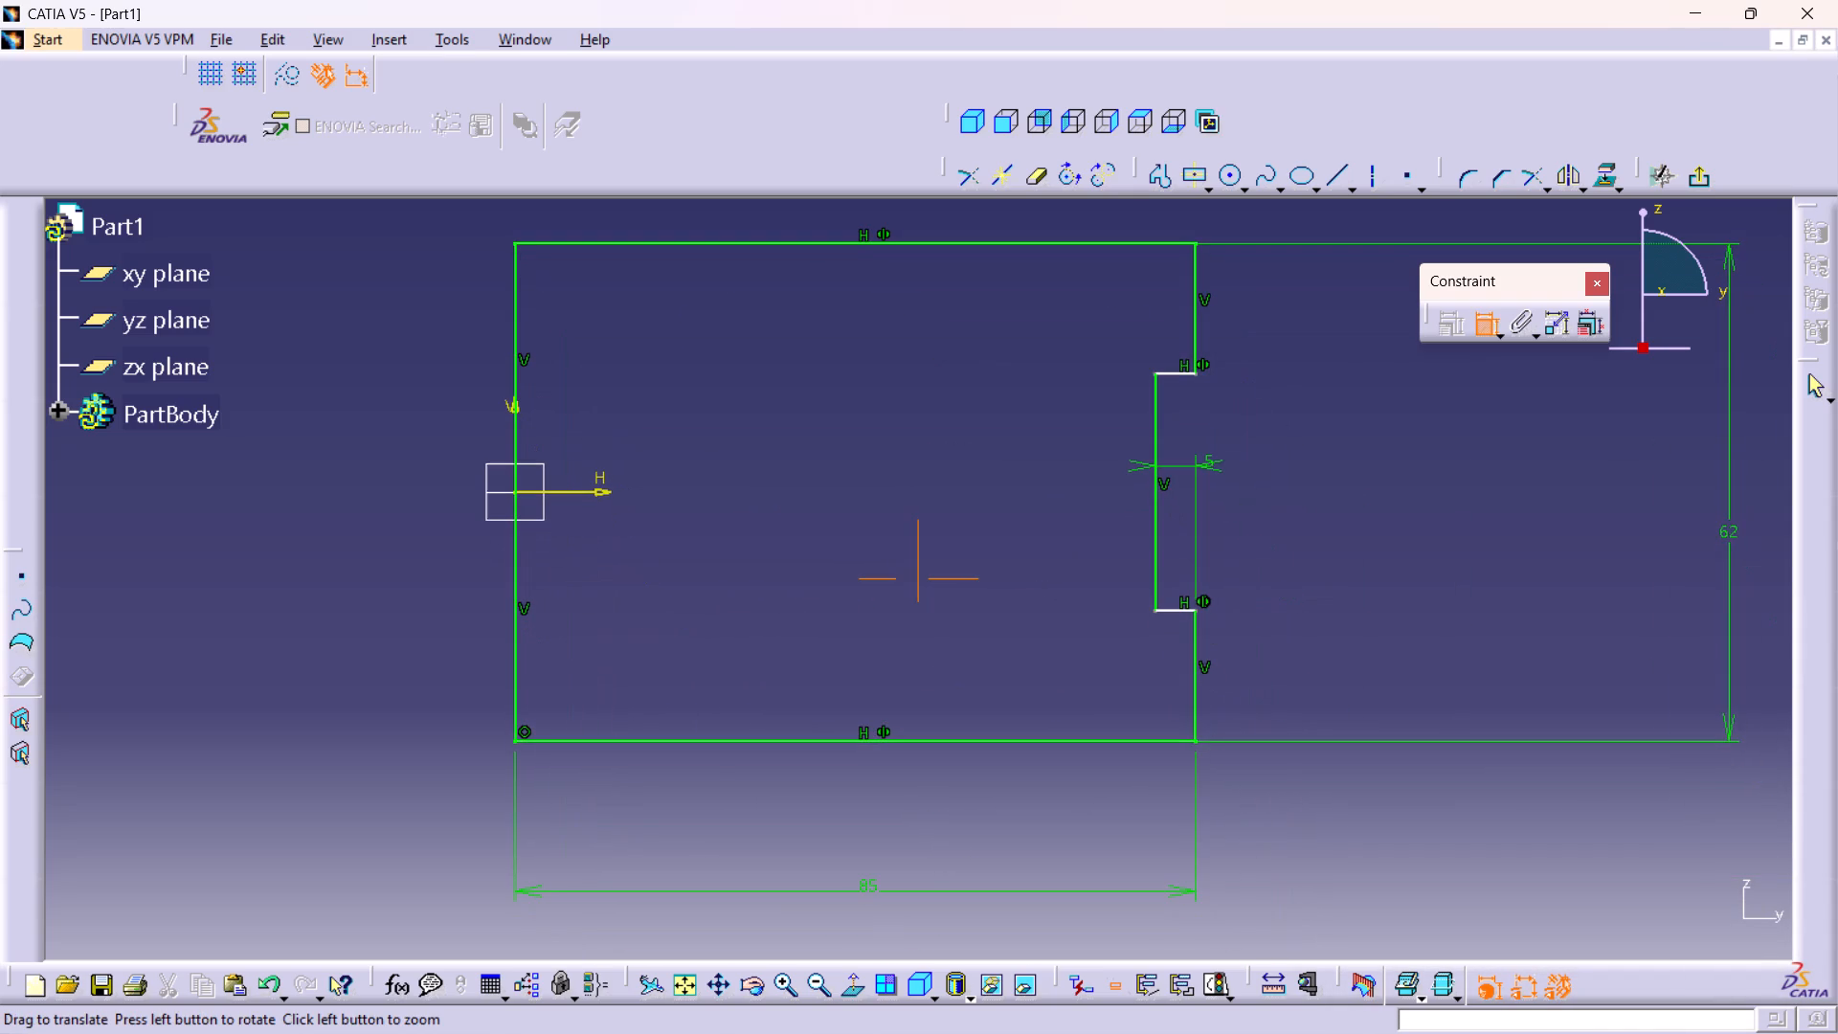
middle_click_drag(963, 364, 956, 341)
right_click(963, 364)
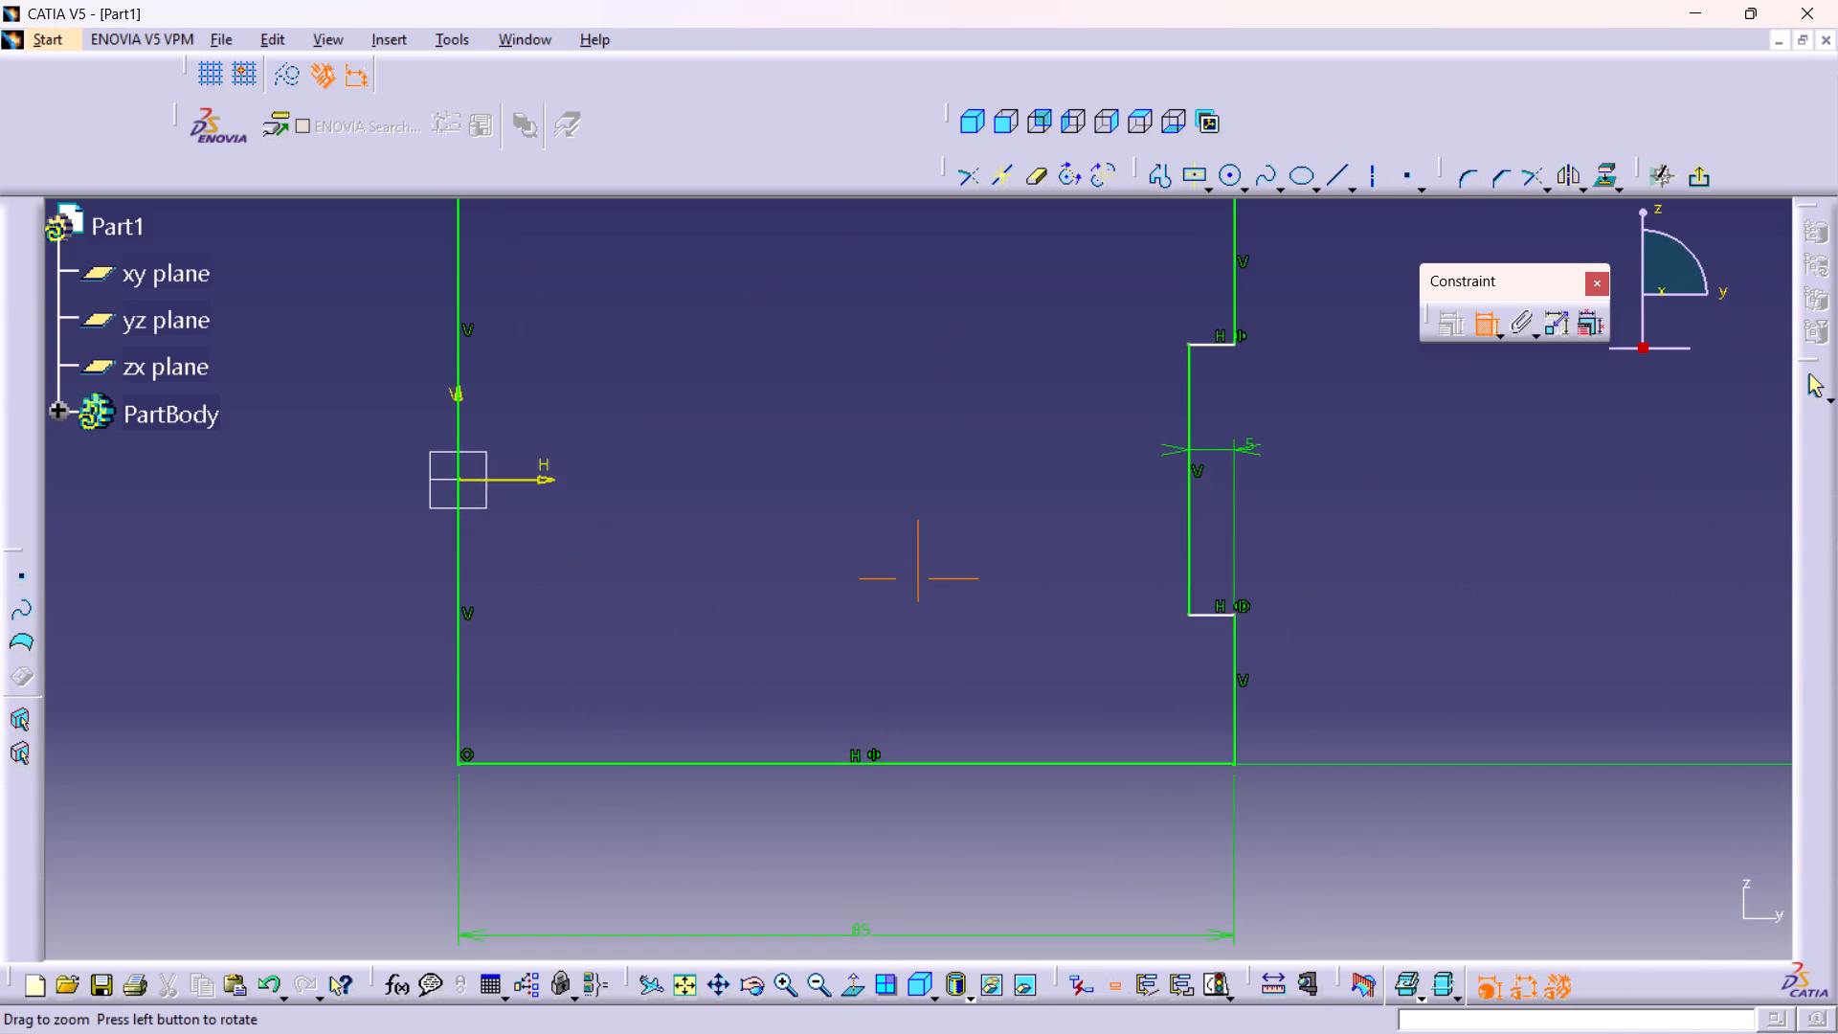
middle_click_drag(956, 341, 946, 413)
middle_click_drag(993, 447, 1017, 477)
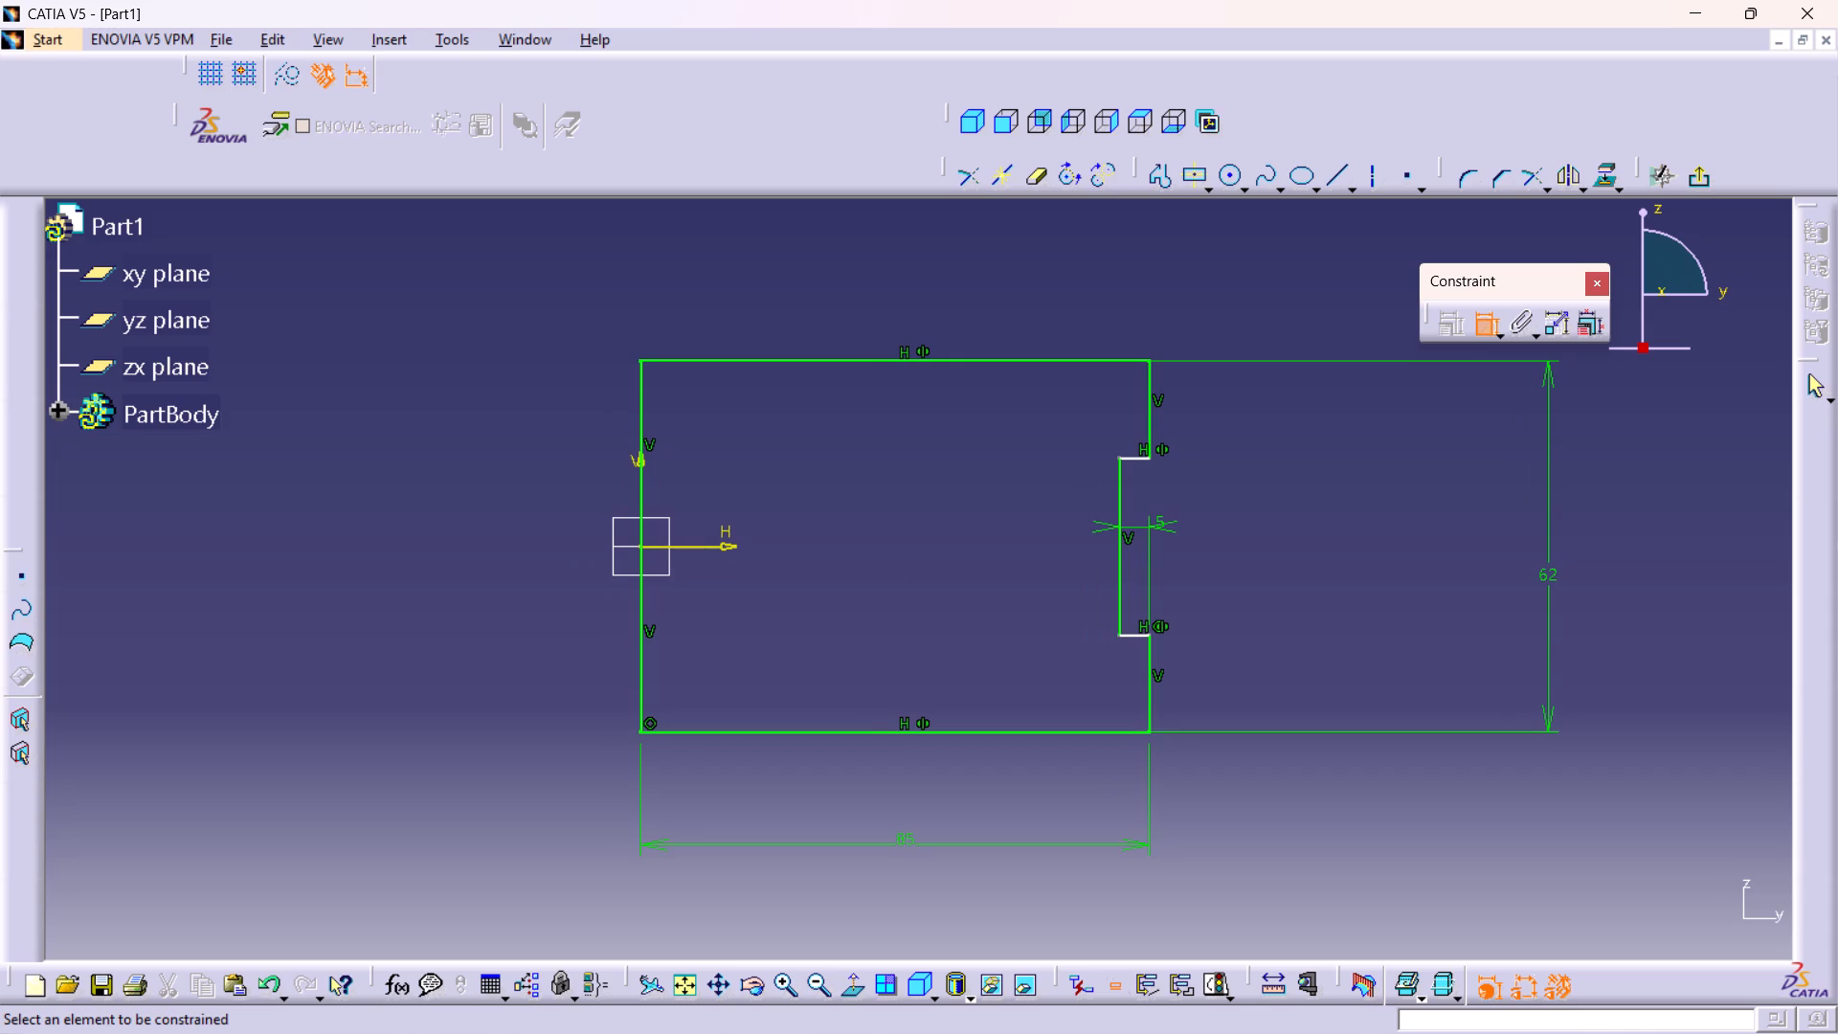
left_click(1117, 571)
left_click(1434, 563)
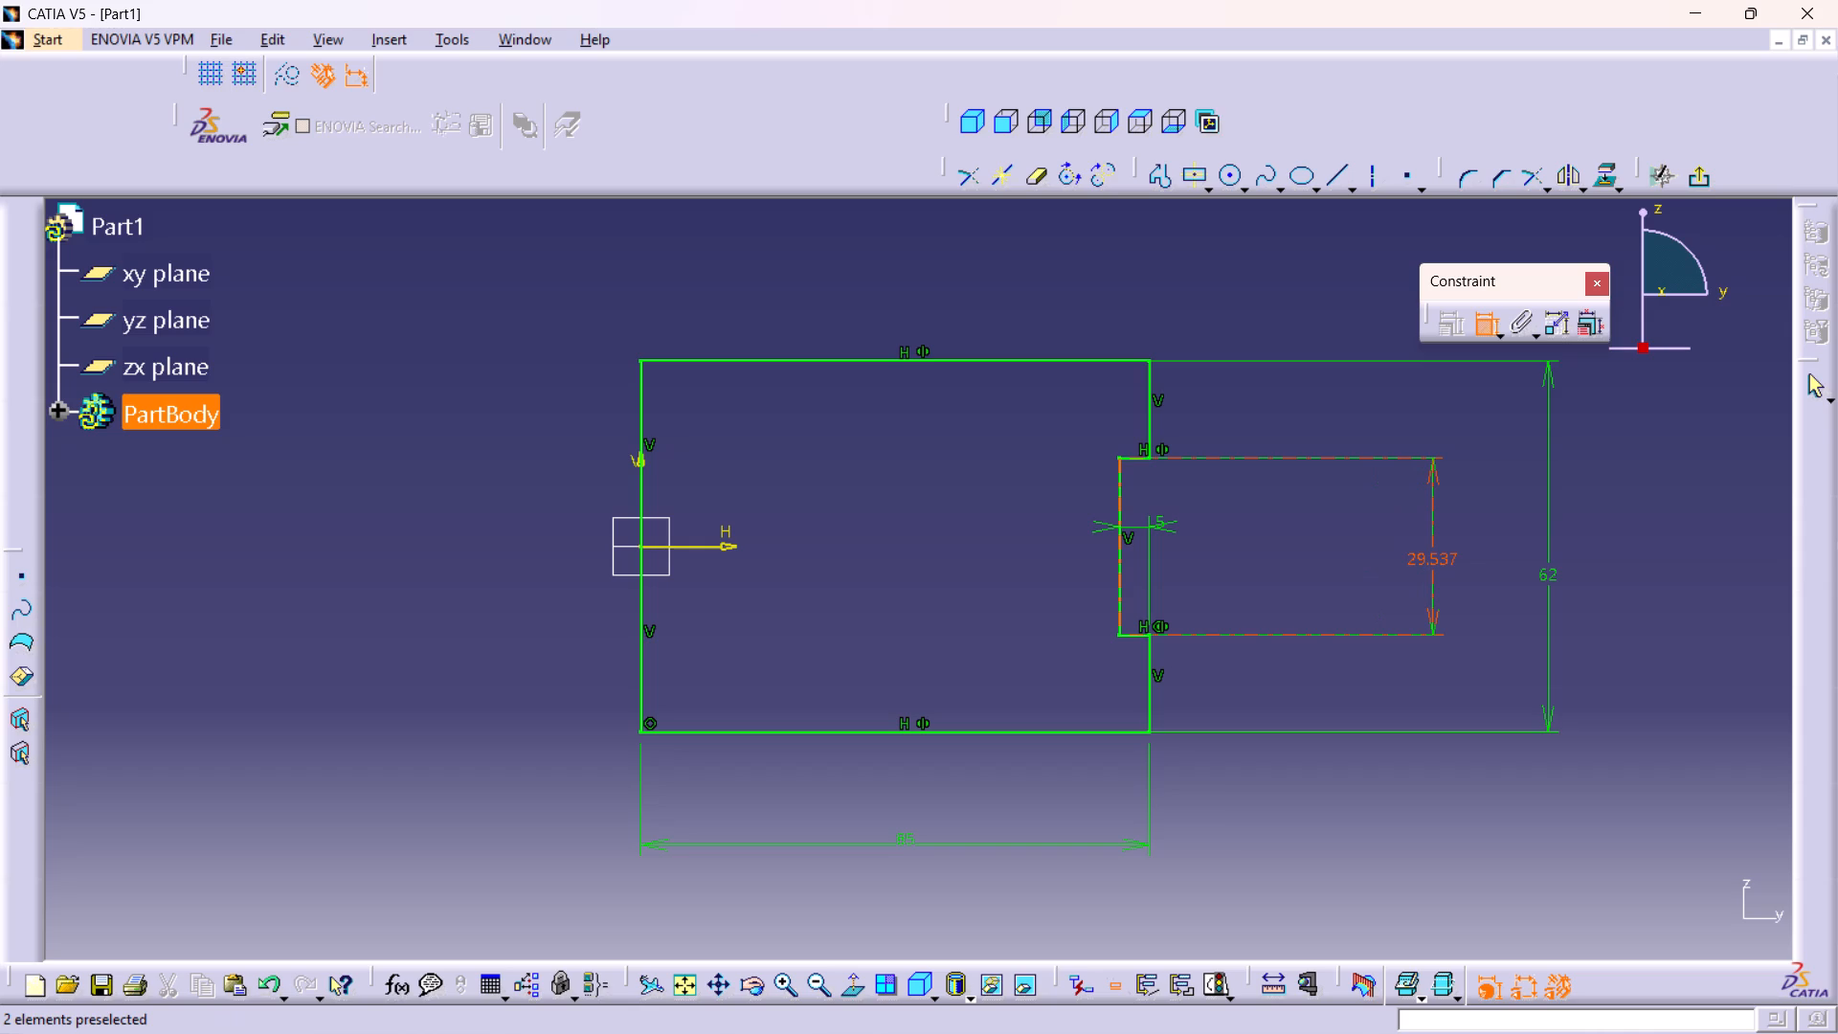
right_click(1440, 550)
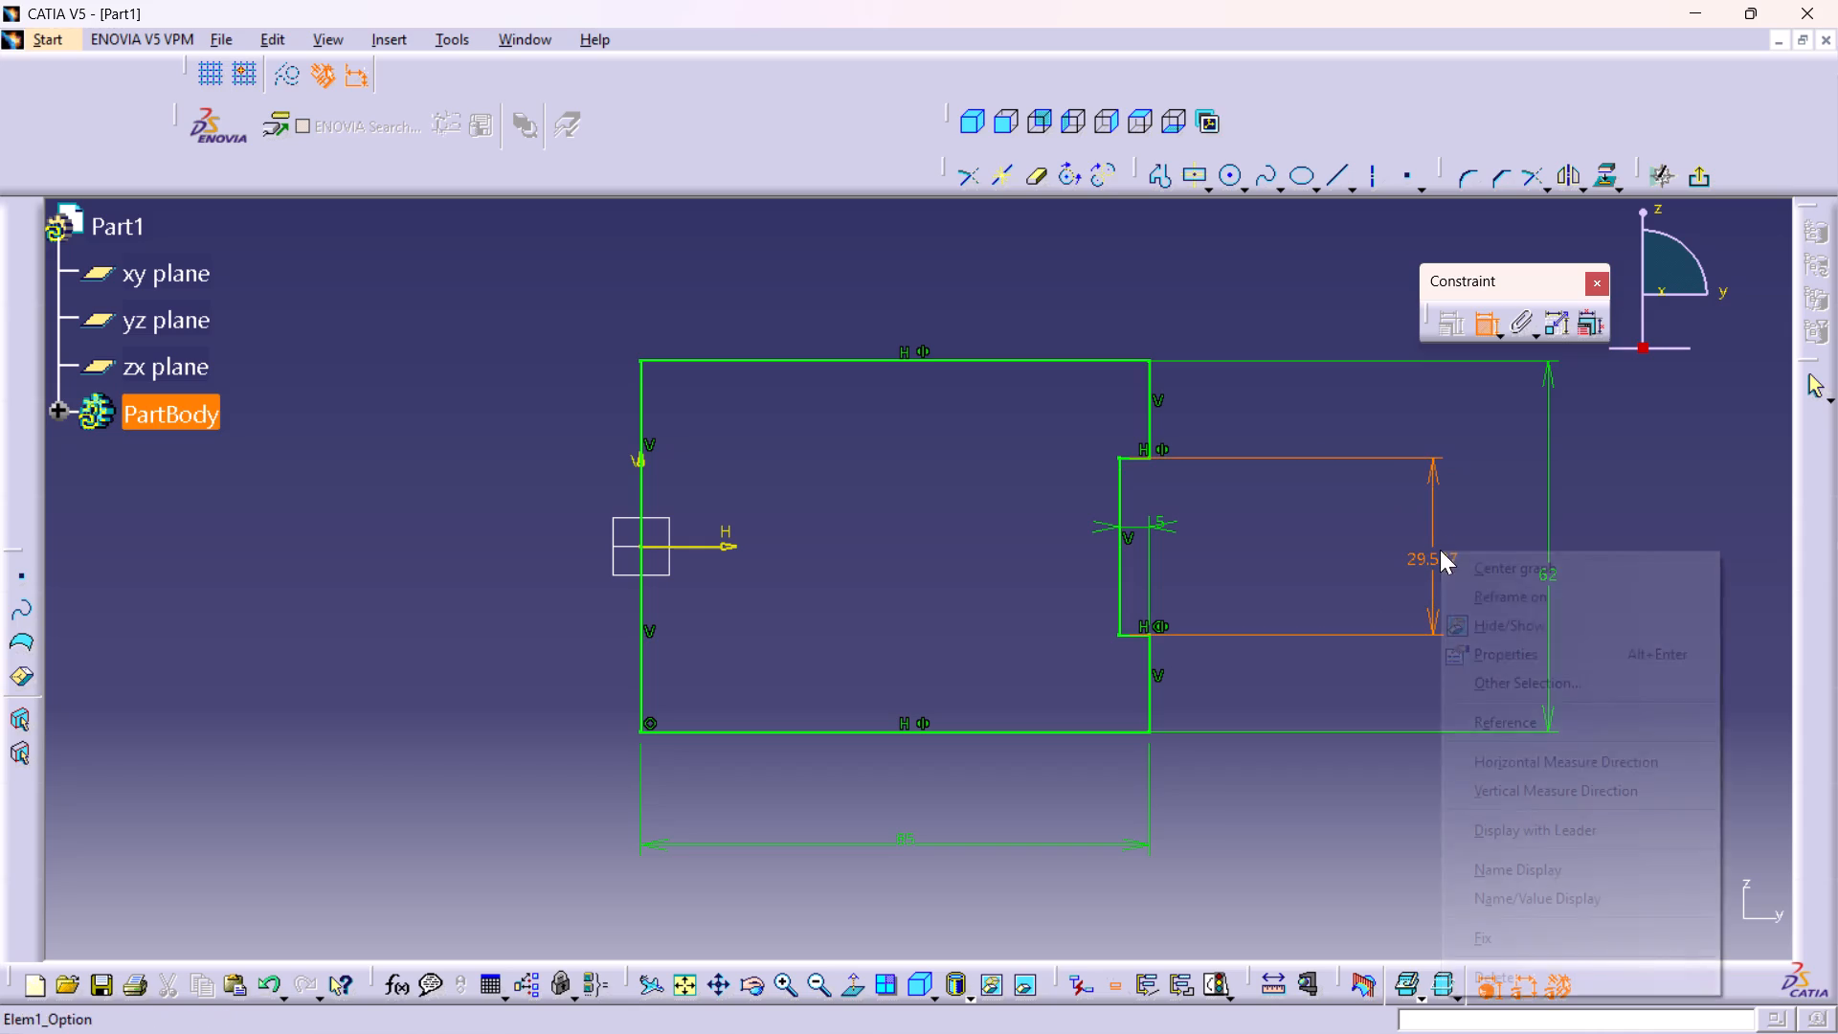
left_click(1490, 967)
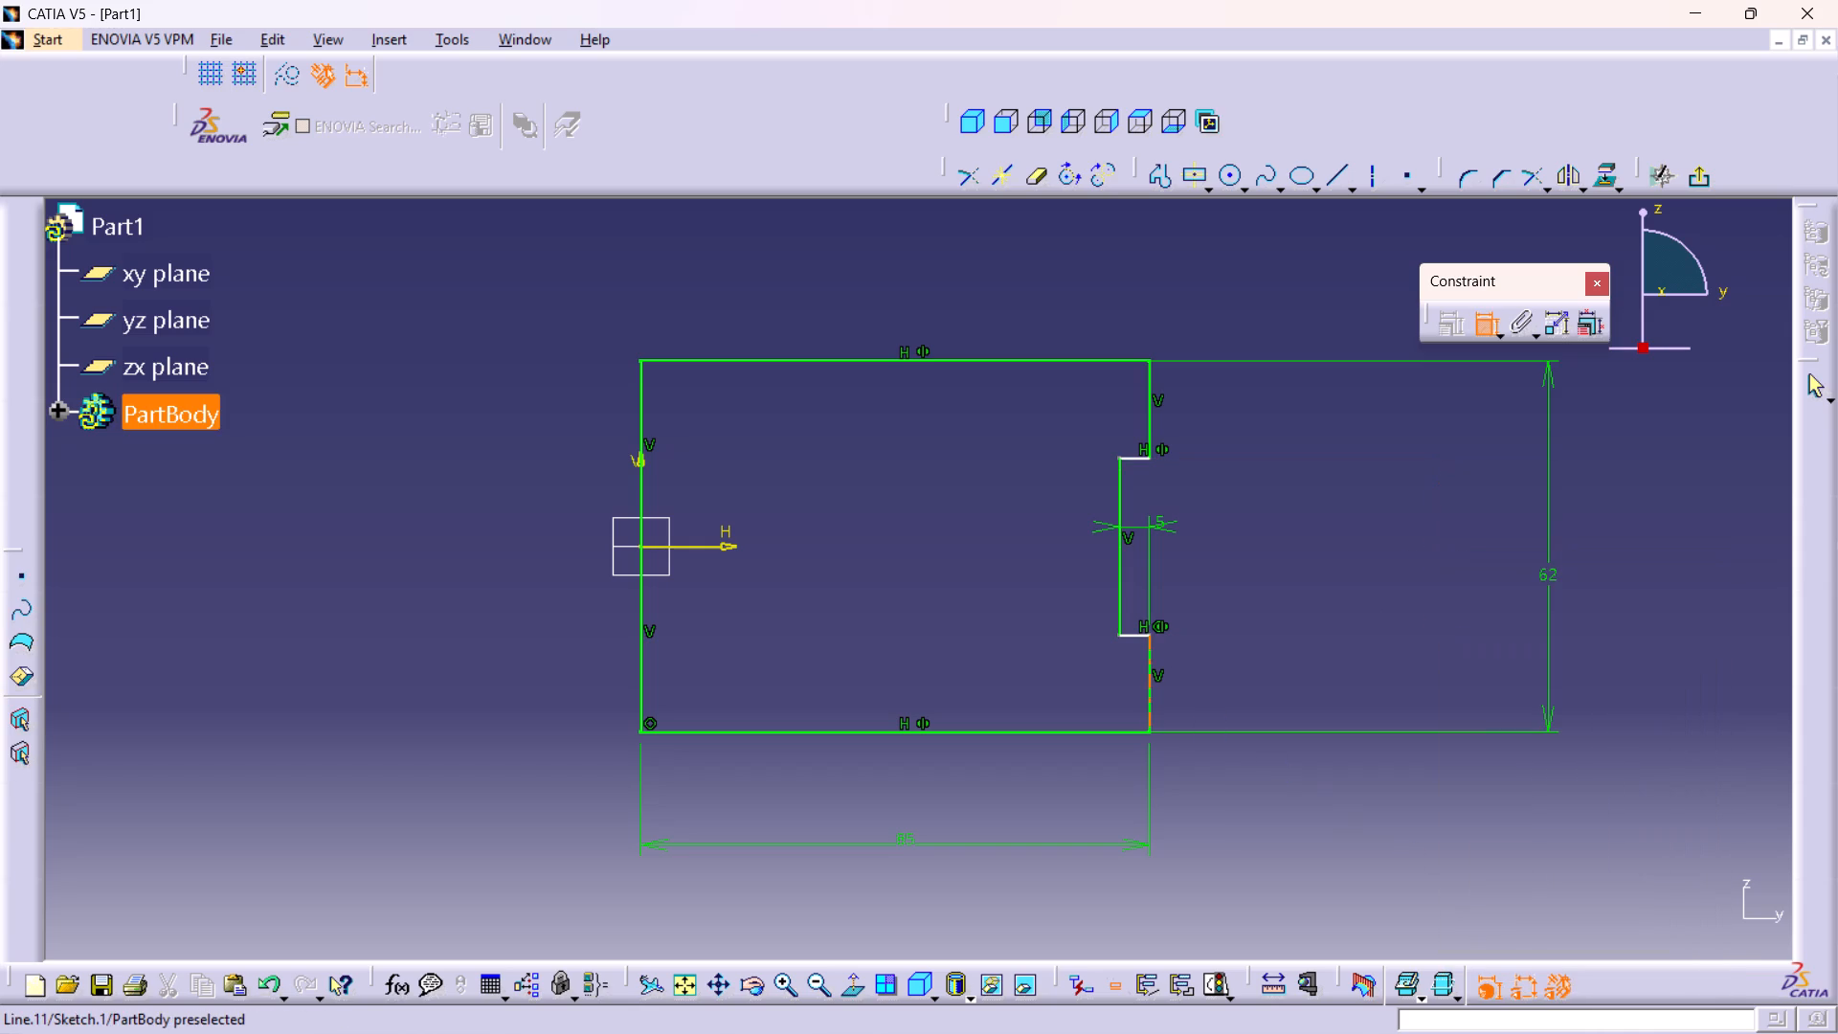
Dimension the short vertical edge below the notch and set its length to 12 mm.
left_click(1148, 682)
left_click(1367, 666)
double_click(1367, 663)
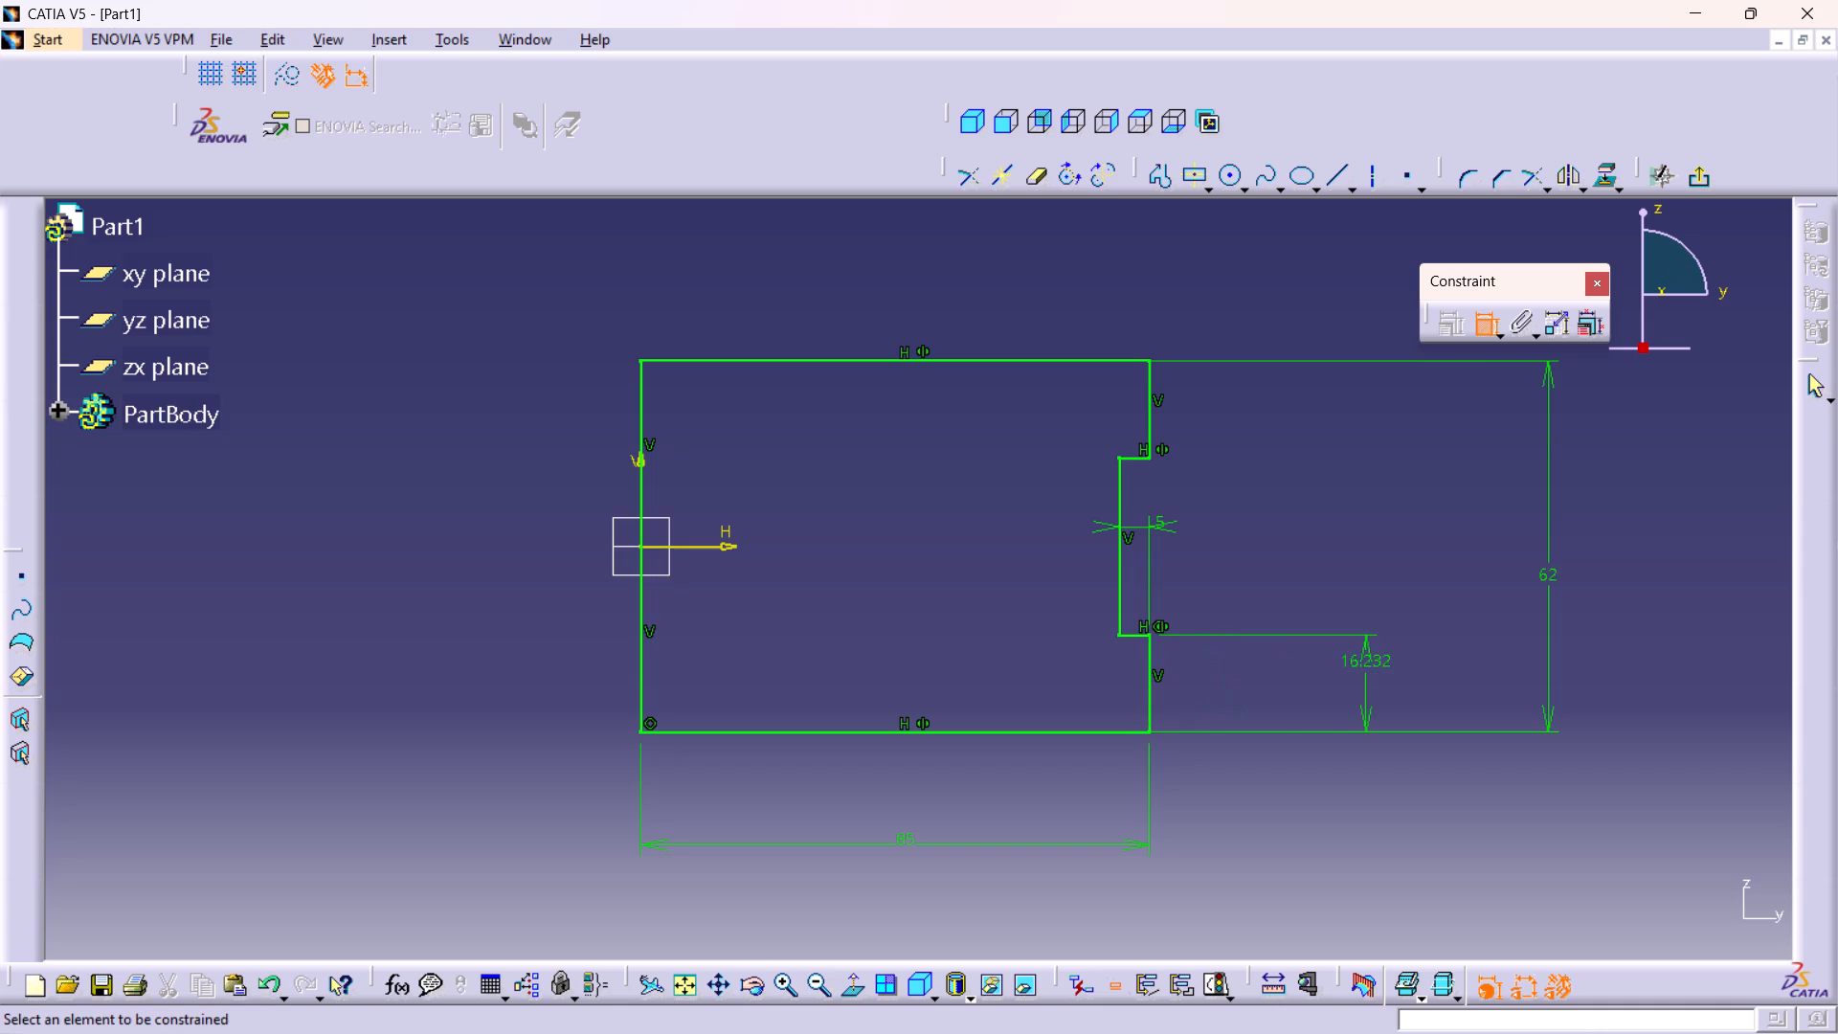
type("12")
key("Return")
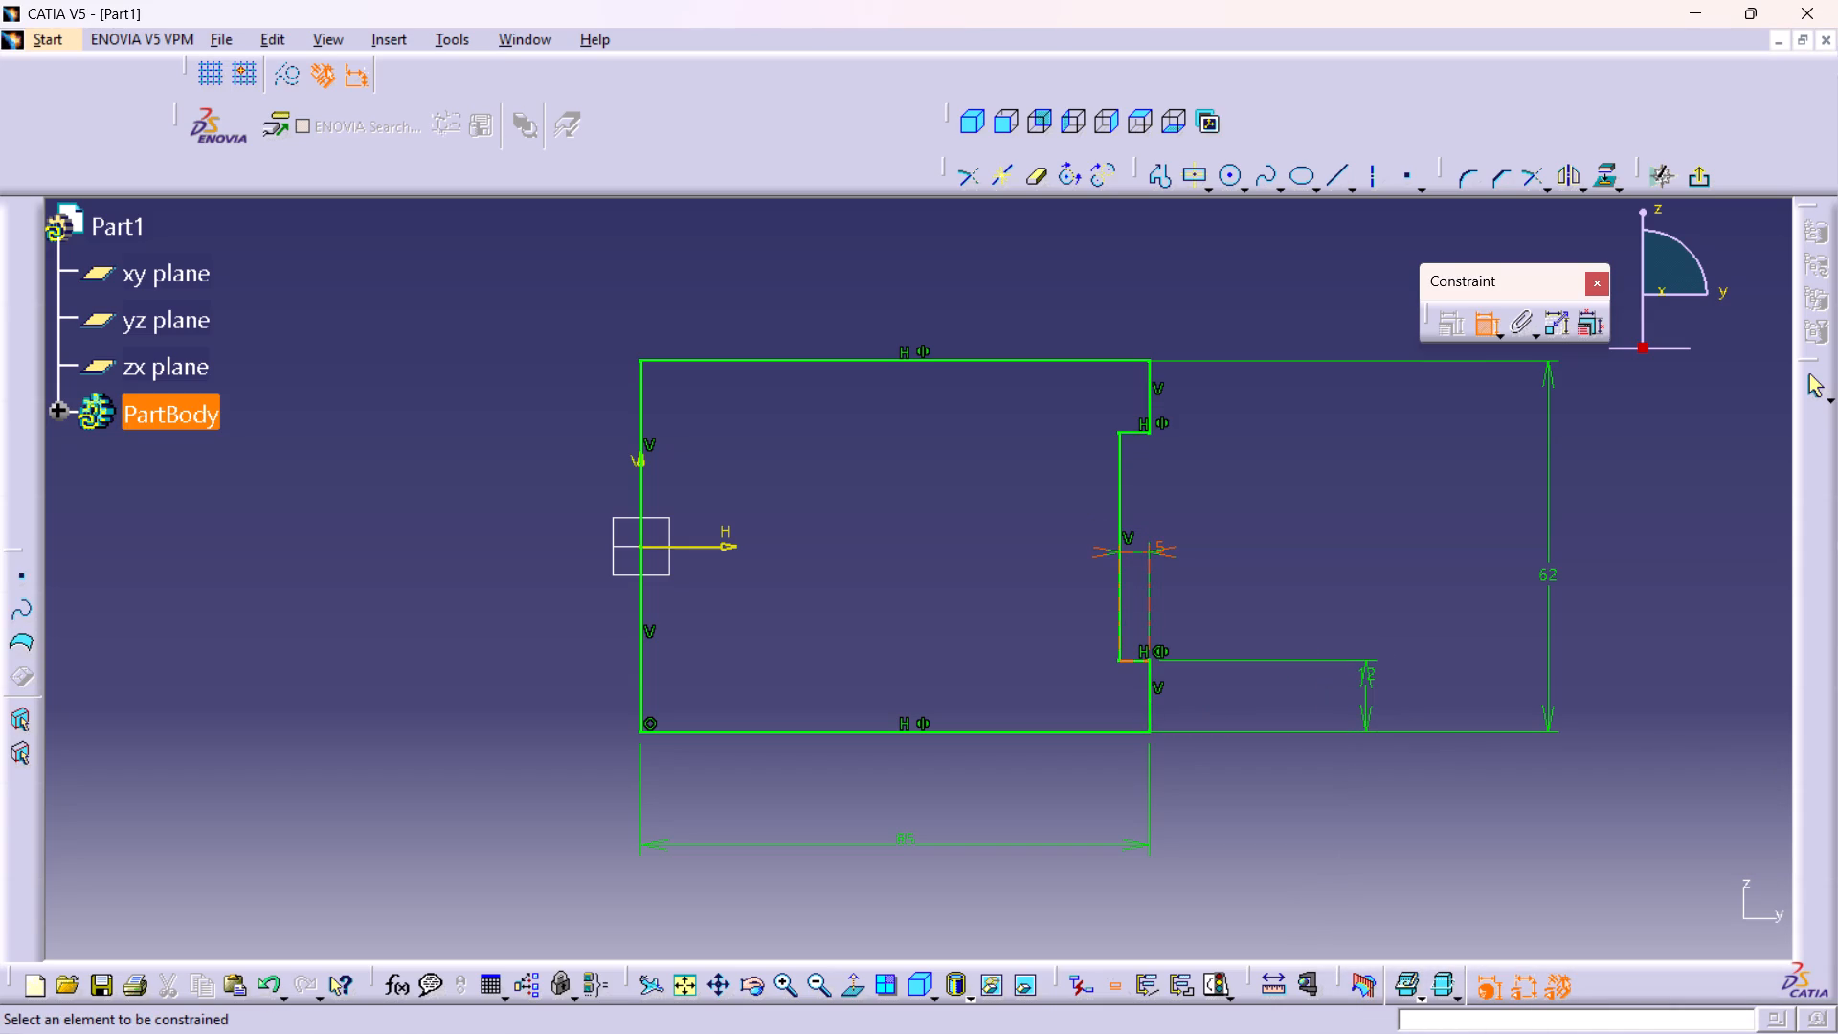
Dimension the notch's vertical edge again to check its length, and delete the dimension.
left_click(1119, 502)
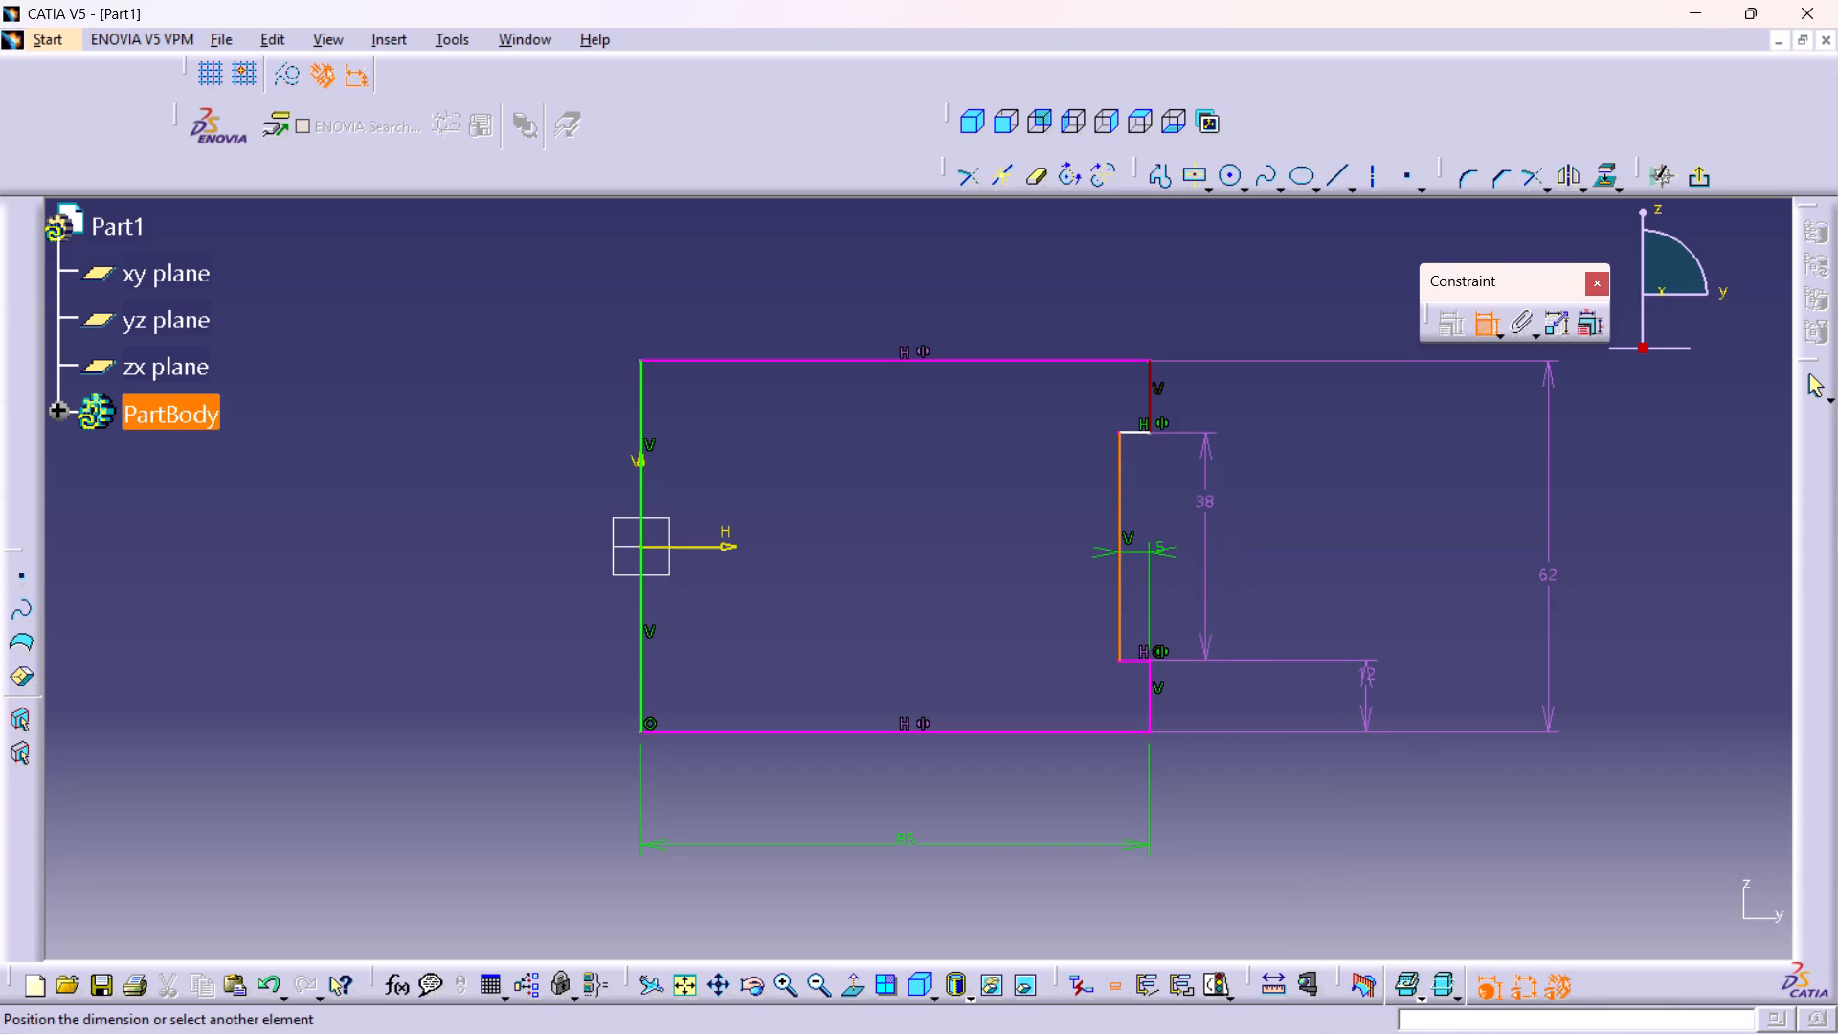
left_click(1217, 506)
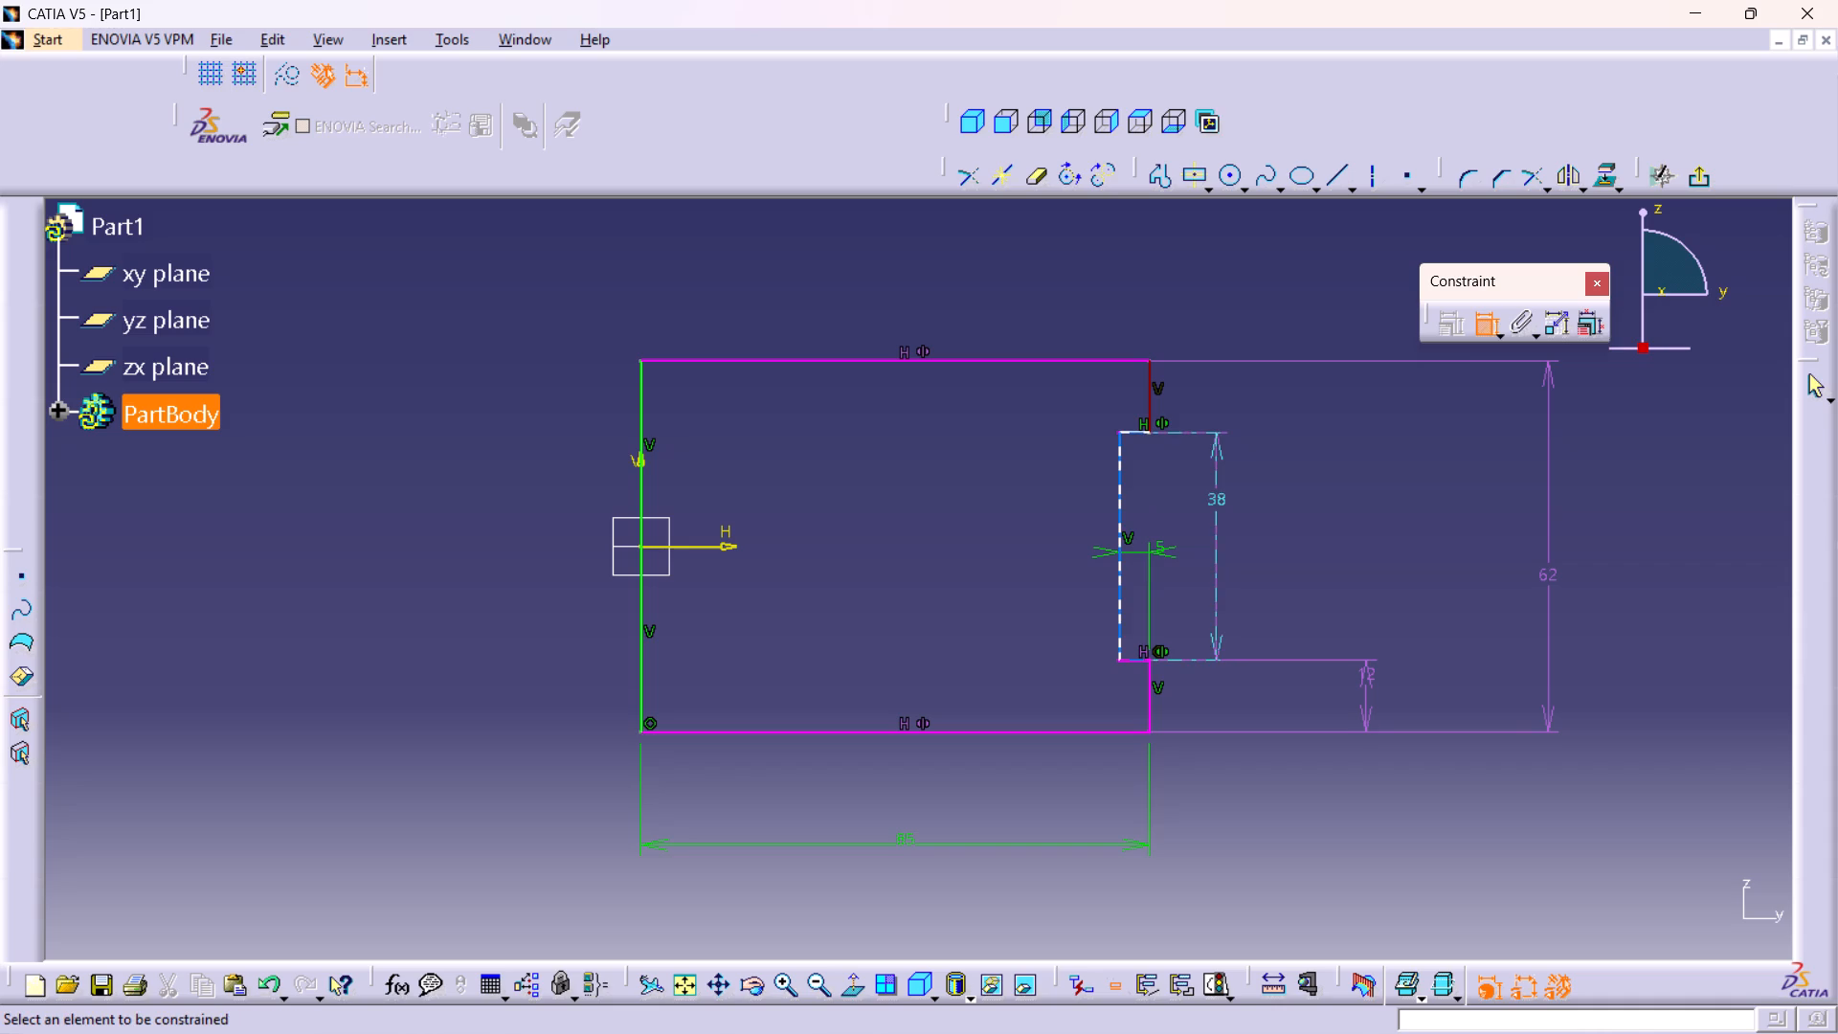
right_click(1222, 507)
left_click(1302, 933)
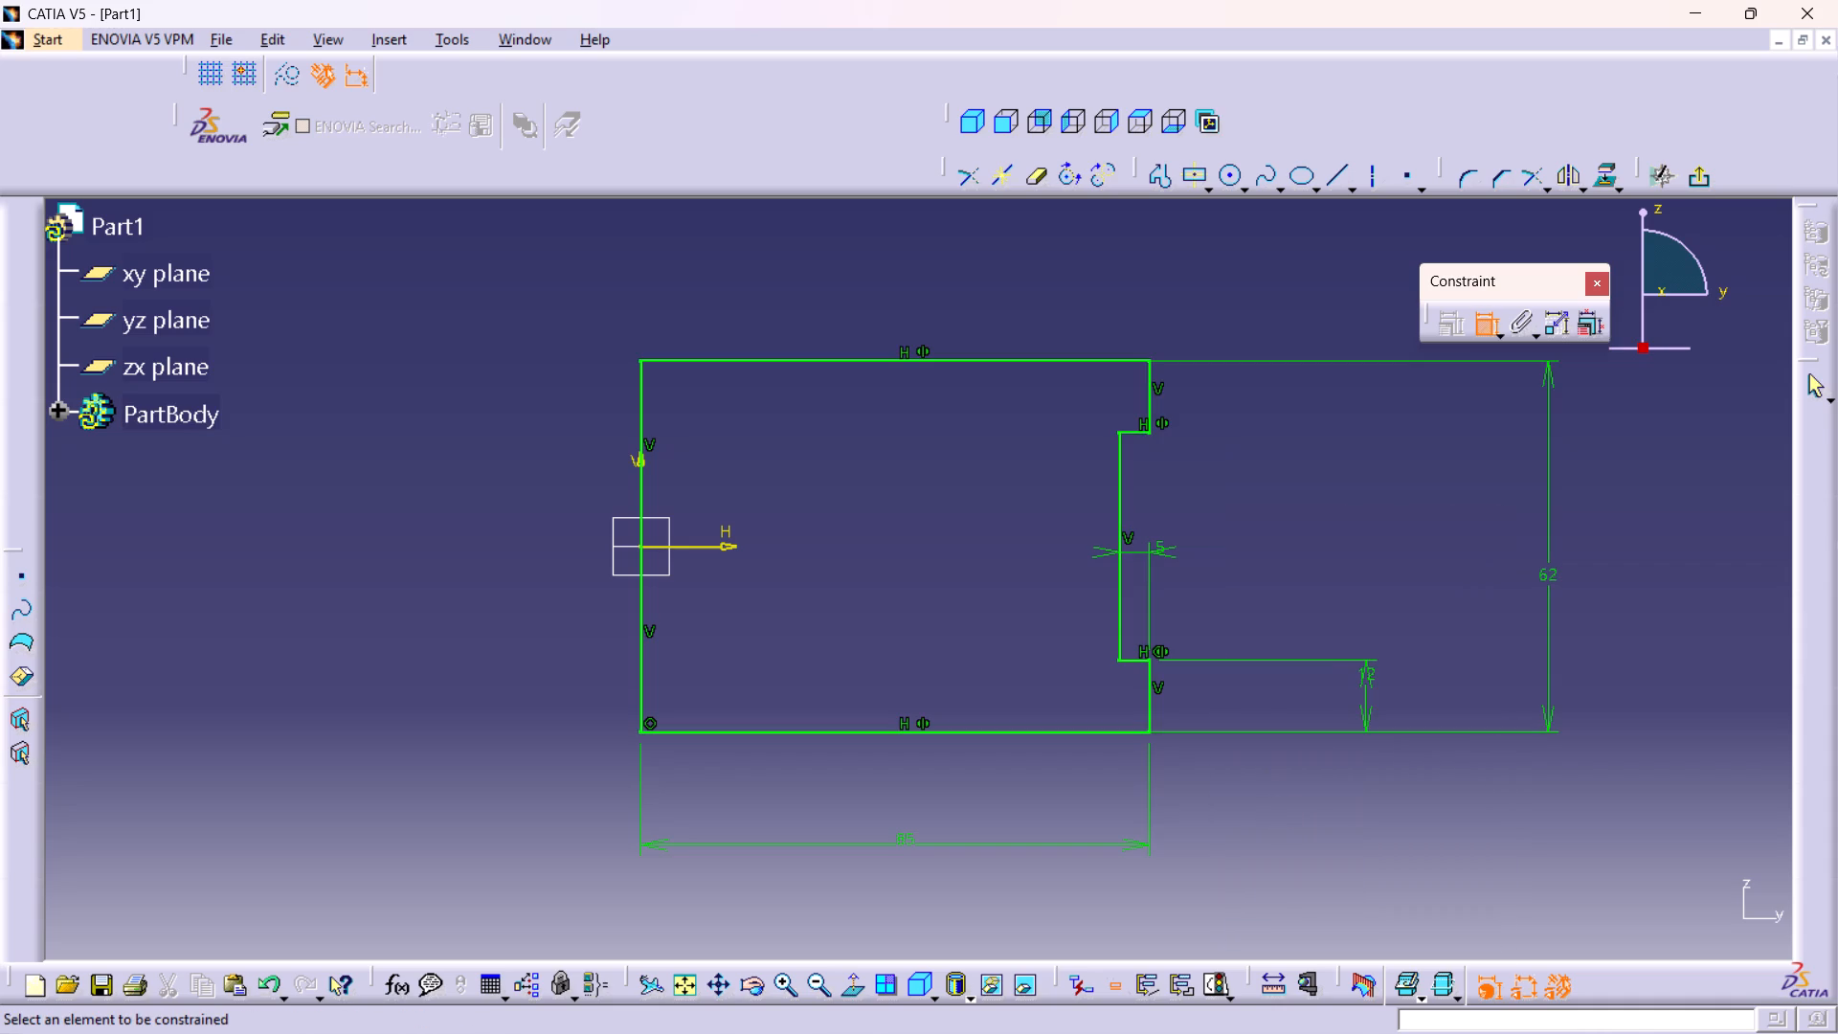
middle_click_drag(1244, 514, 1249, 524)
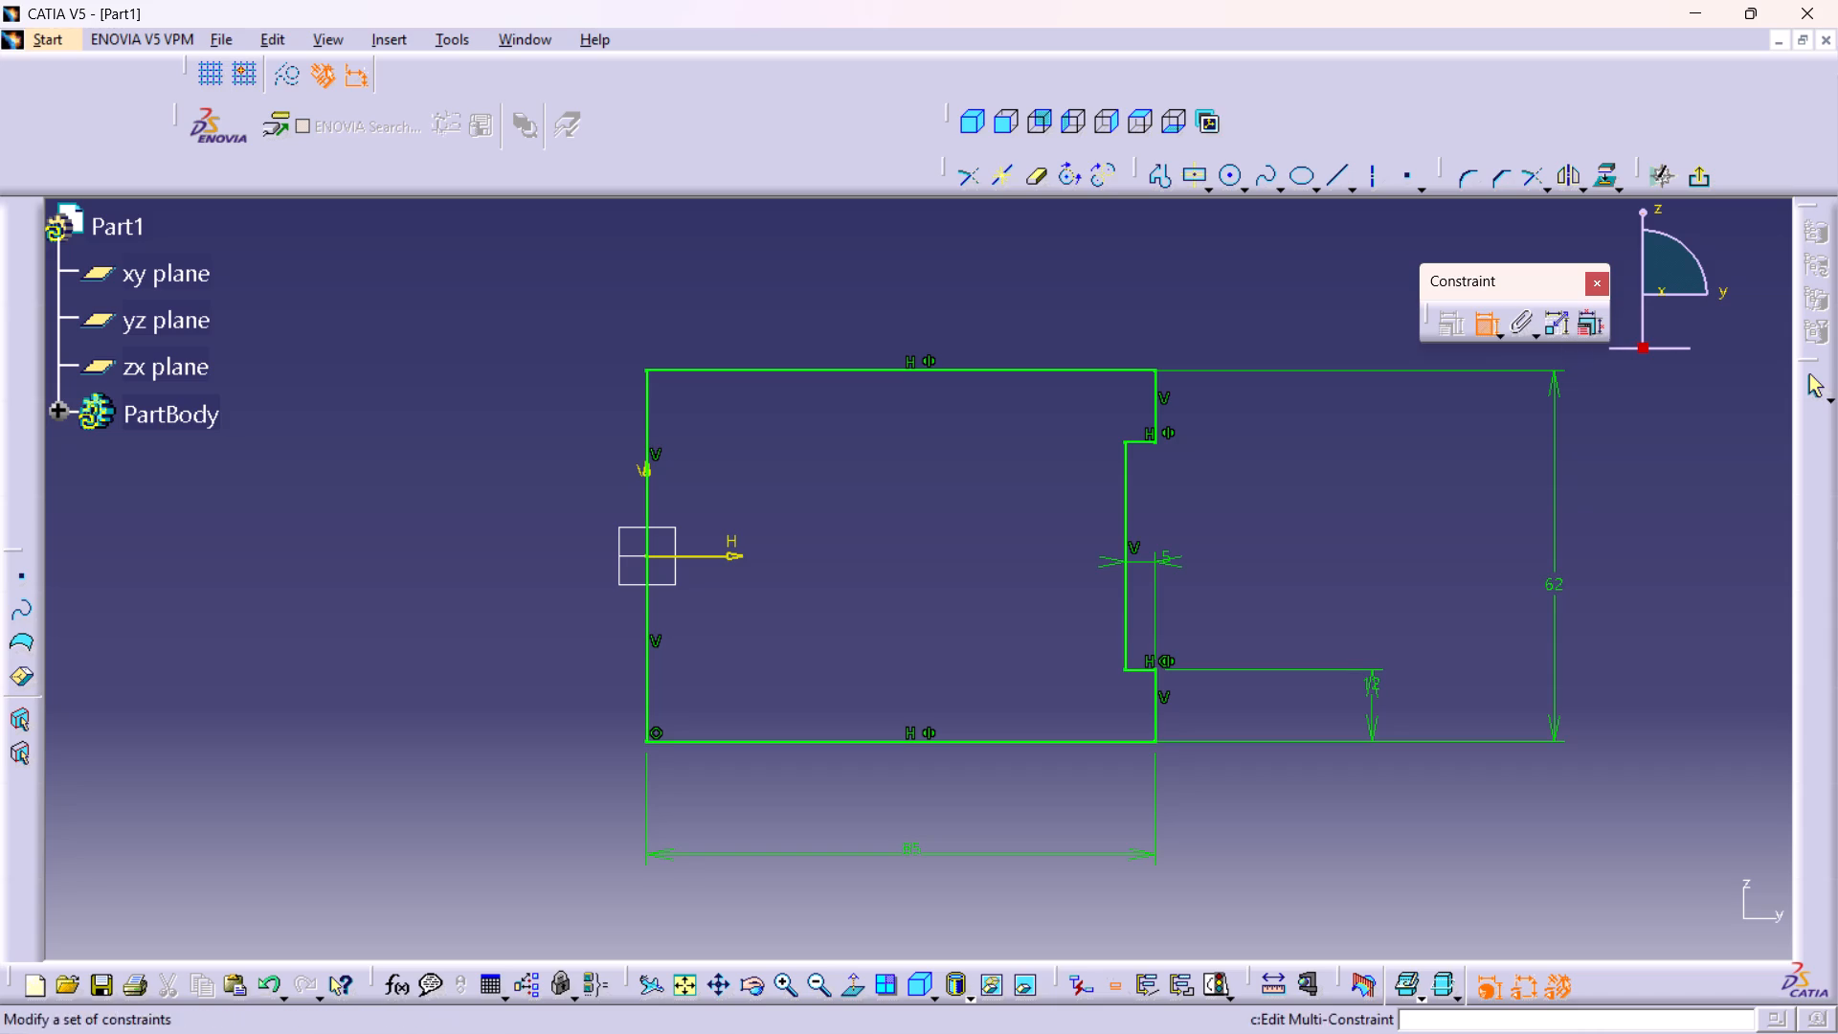
Exit the sketch and pad the notched profile with a length of 12 mm and mirrored extent.
left_click(1700, 185)
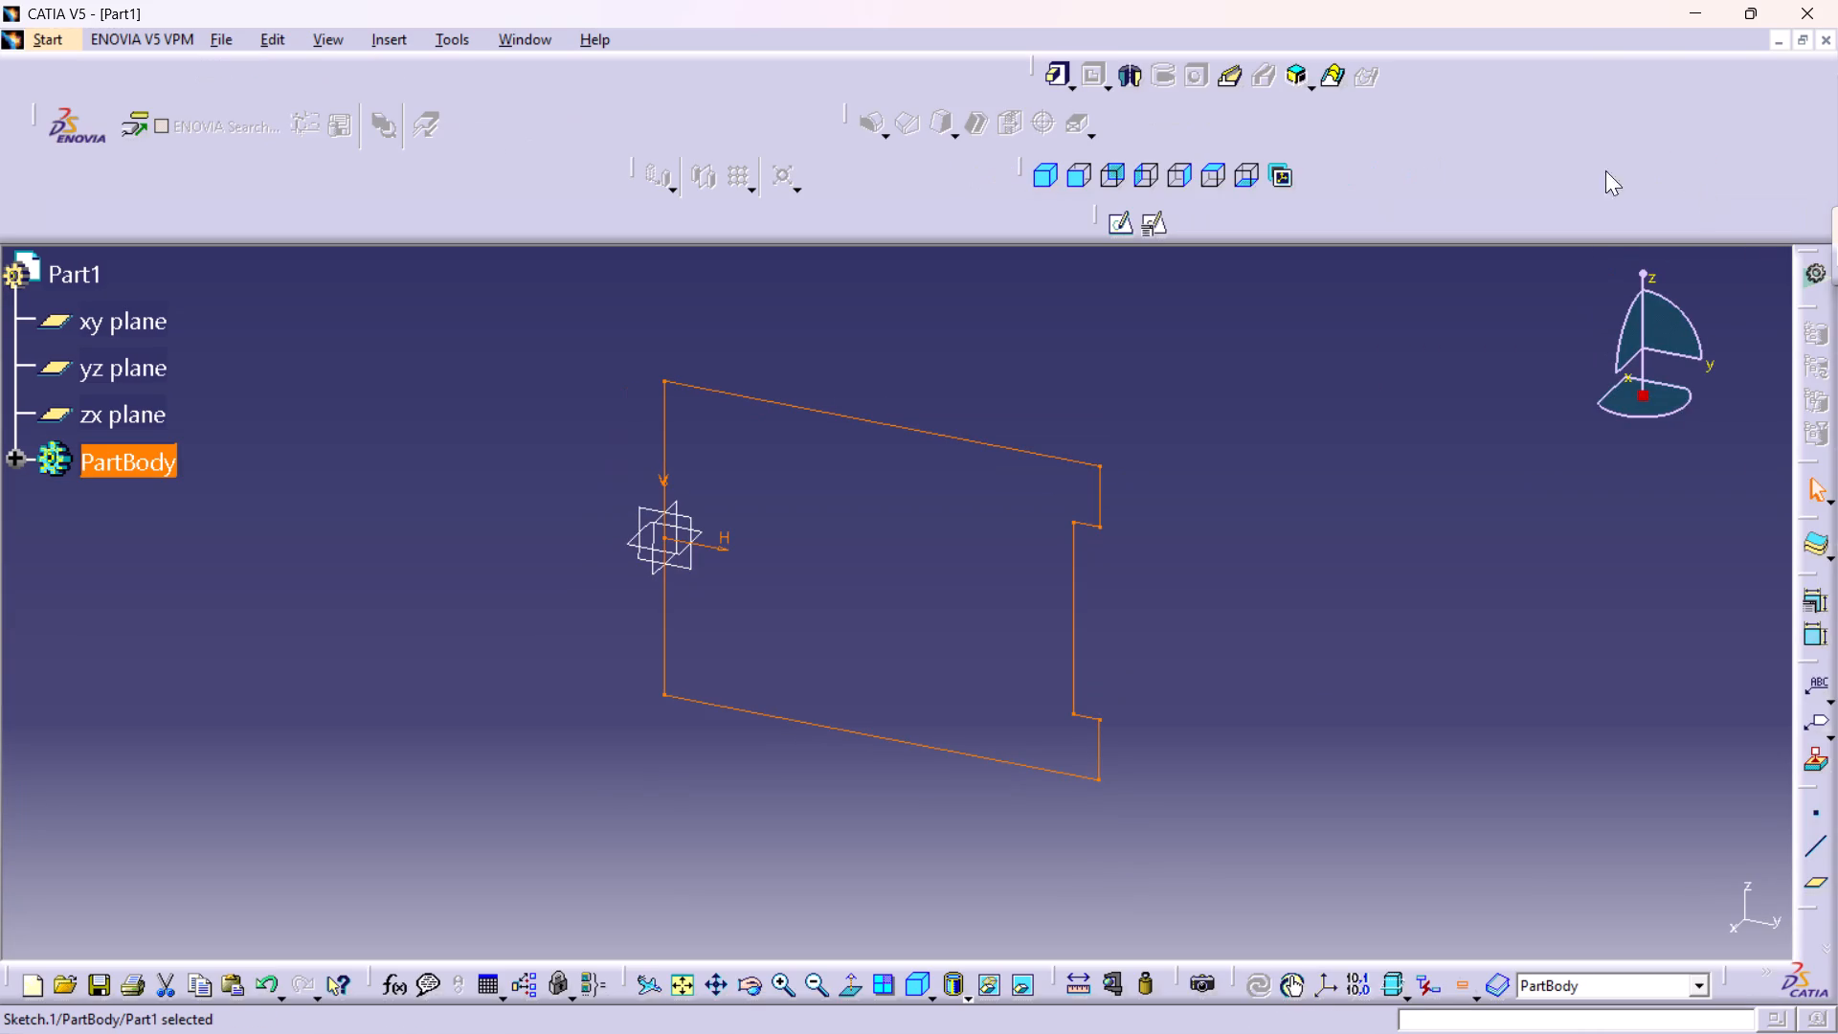
left_click(1050, 80)
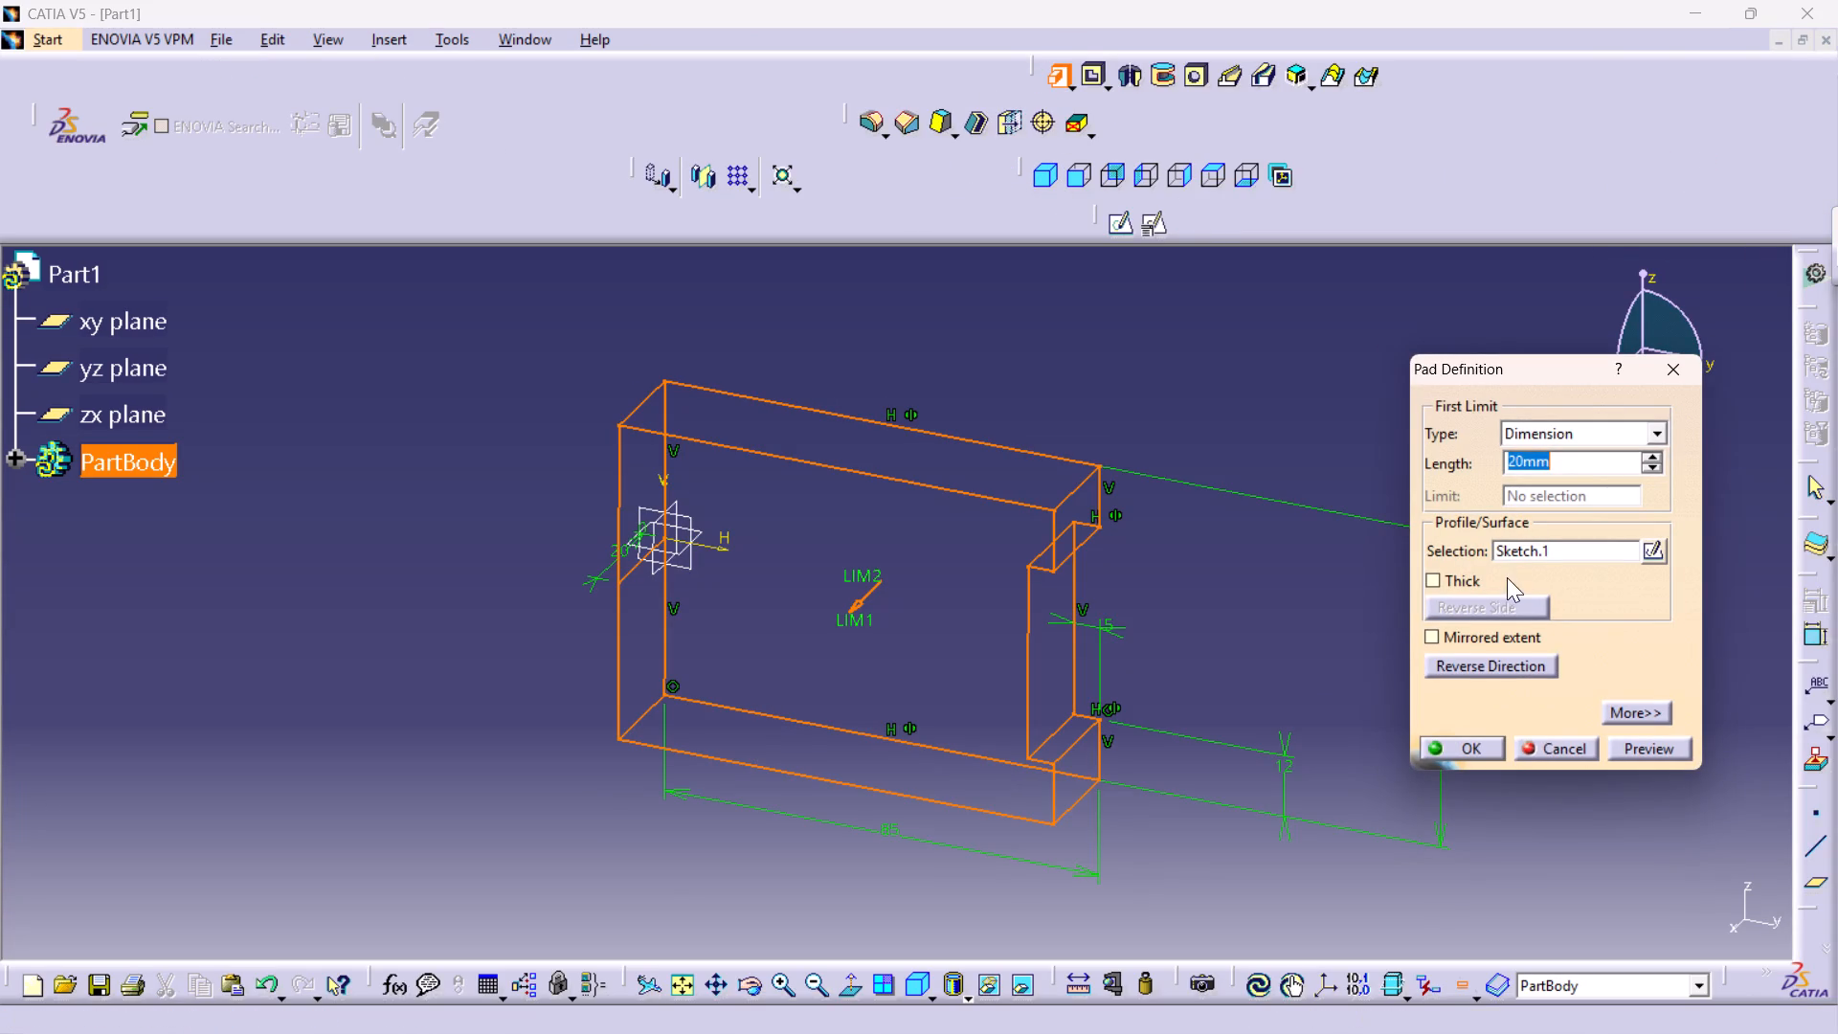
left_click(1448, 640)
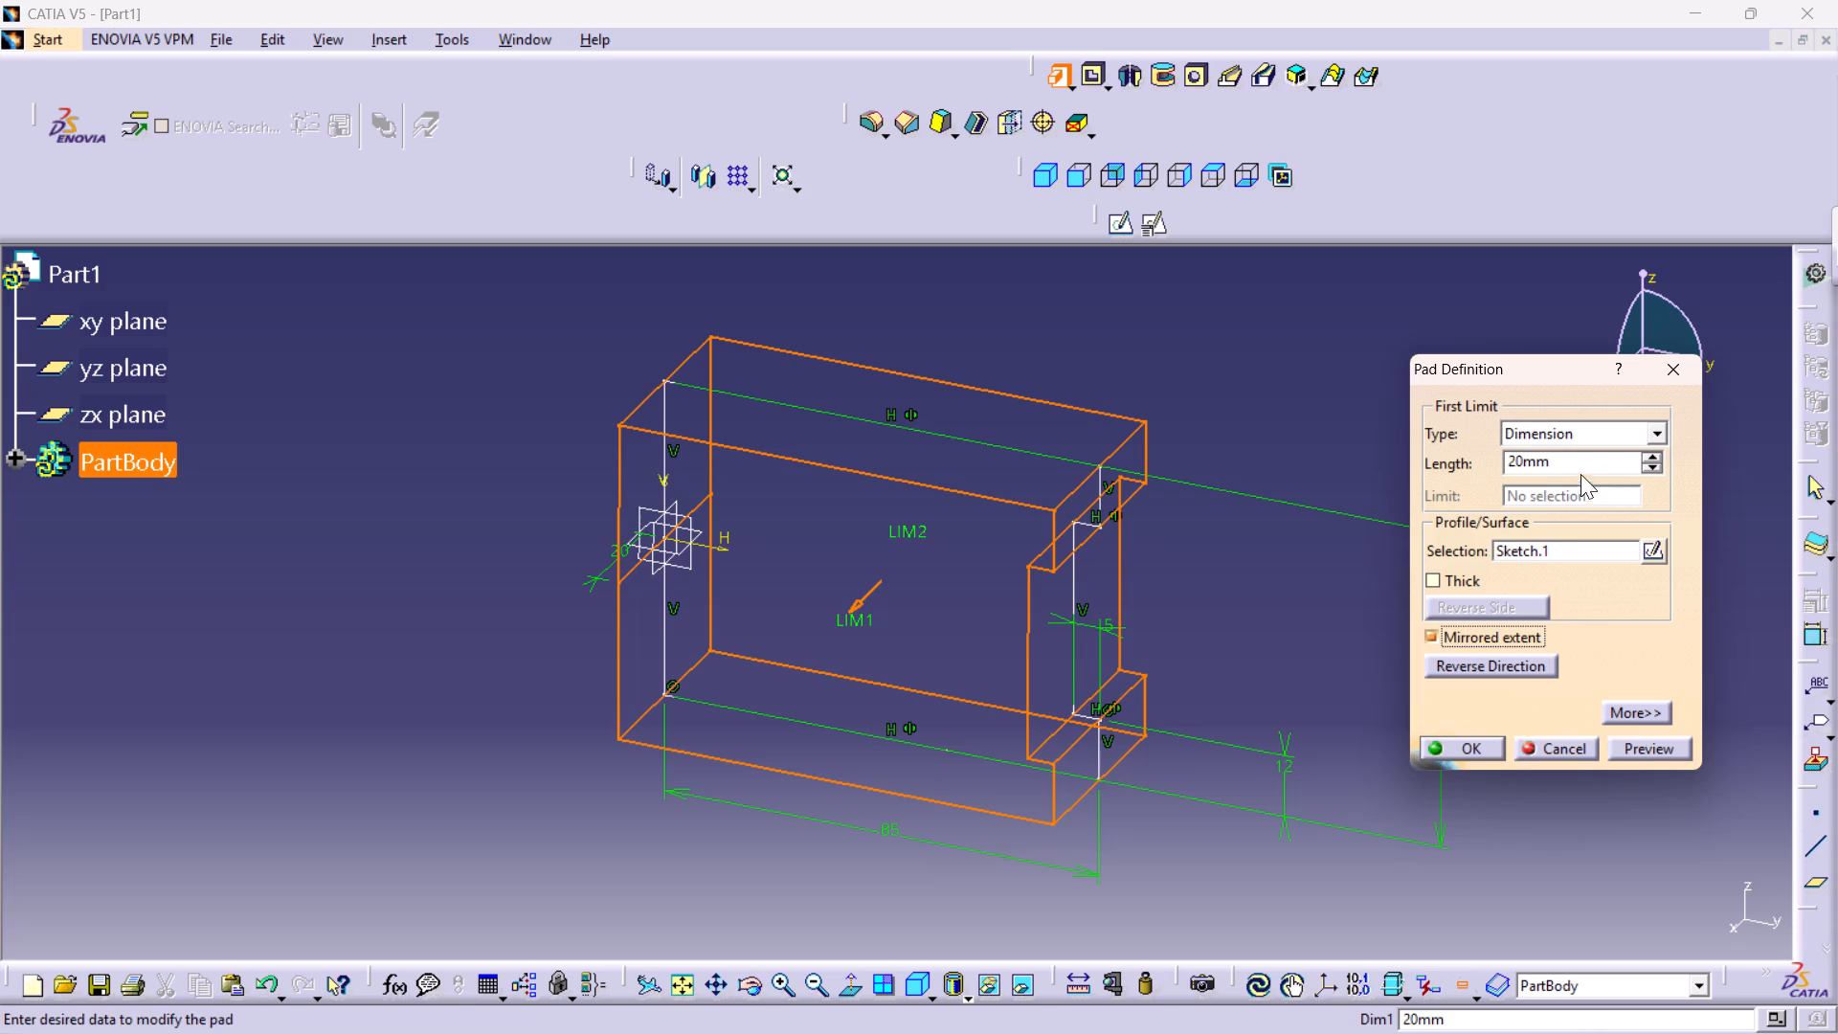
double_click(1577, 465)
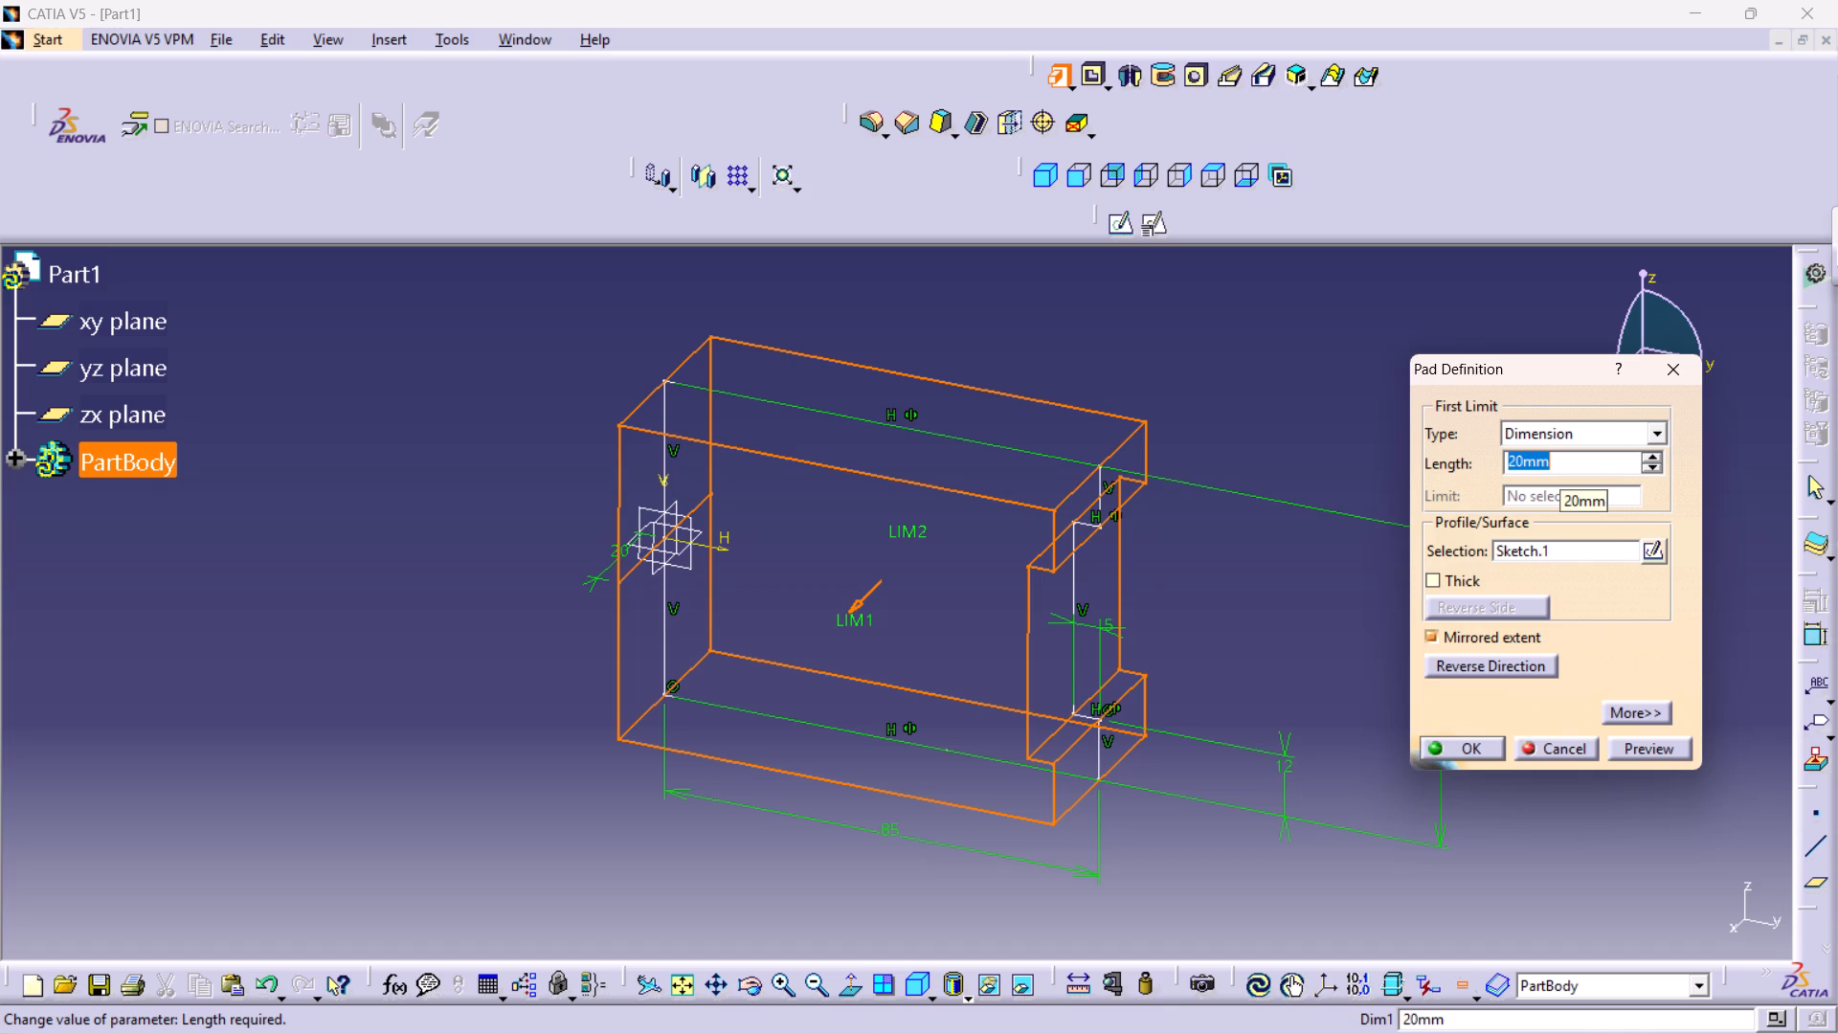
type("12")
key("Return")
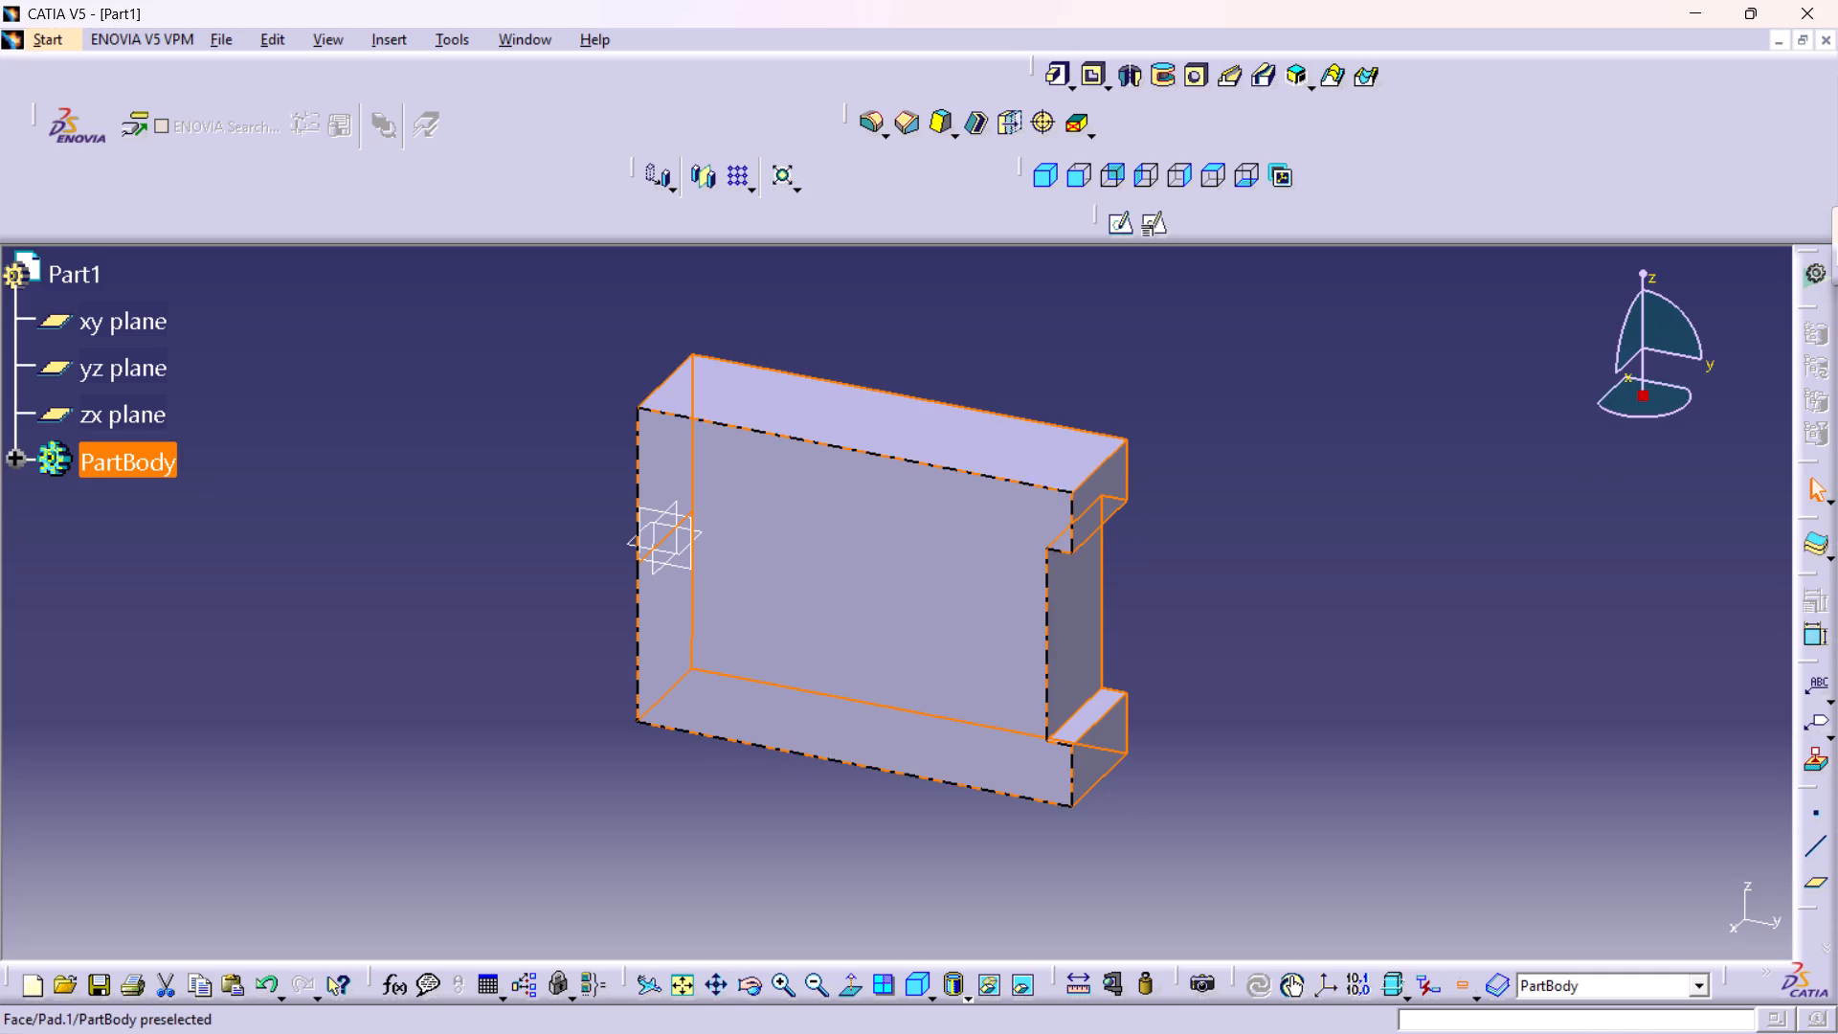
Edit the pad and set its length to 9 mm.
double_click(794, 535)
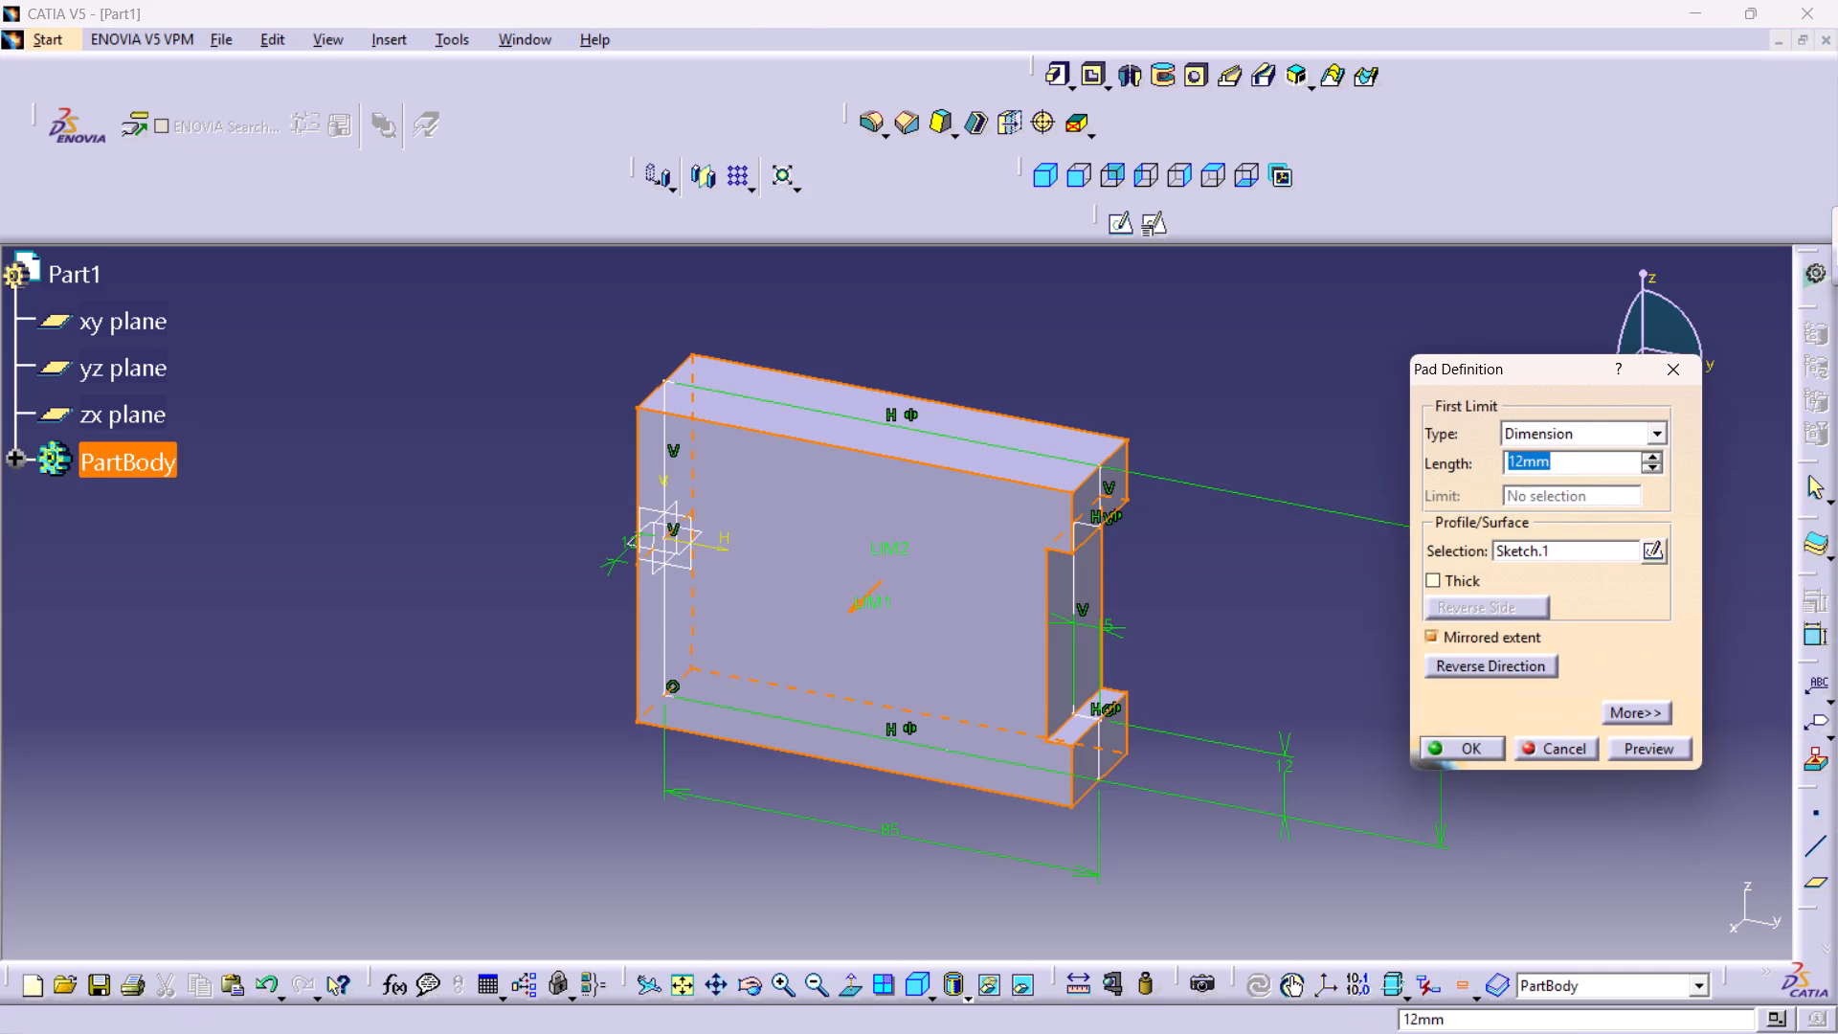
double_click(1573, 465)
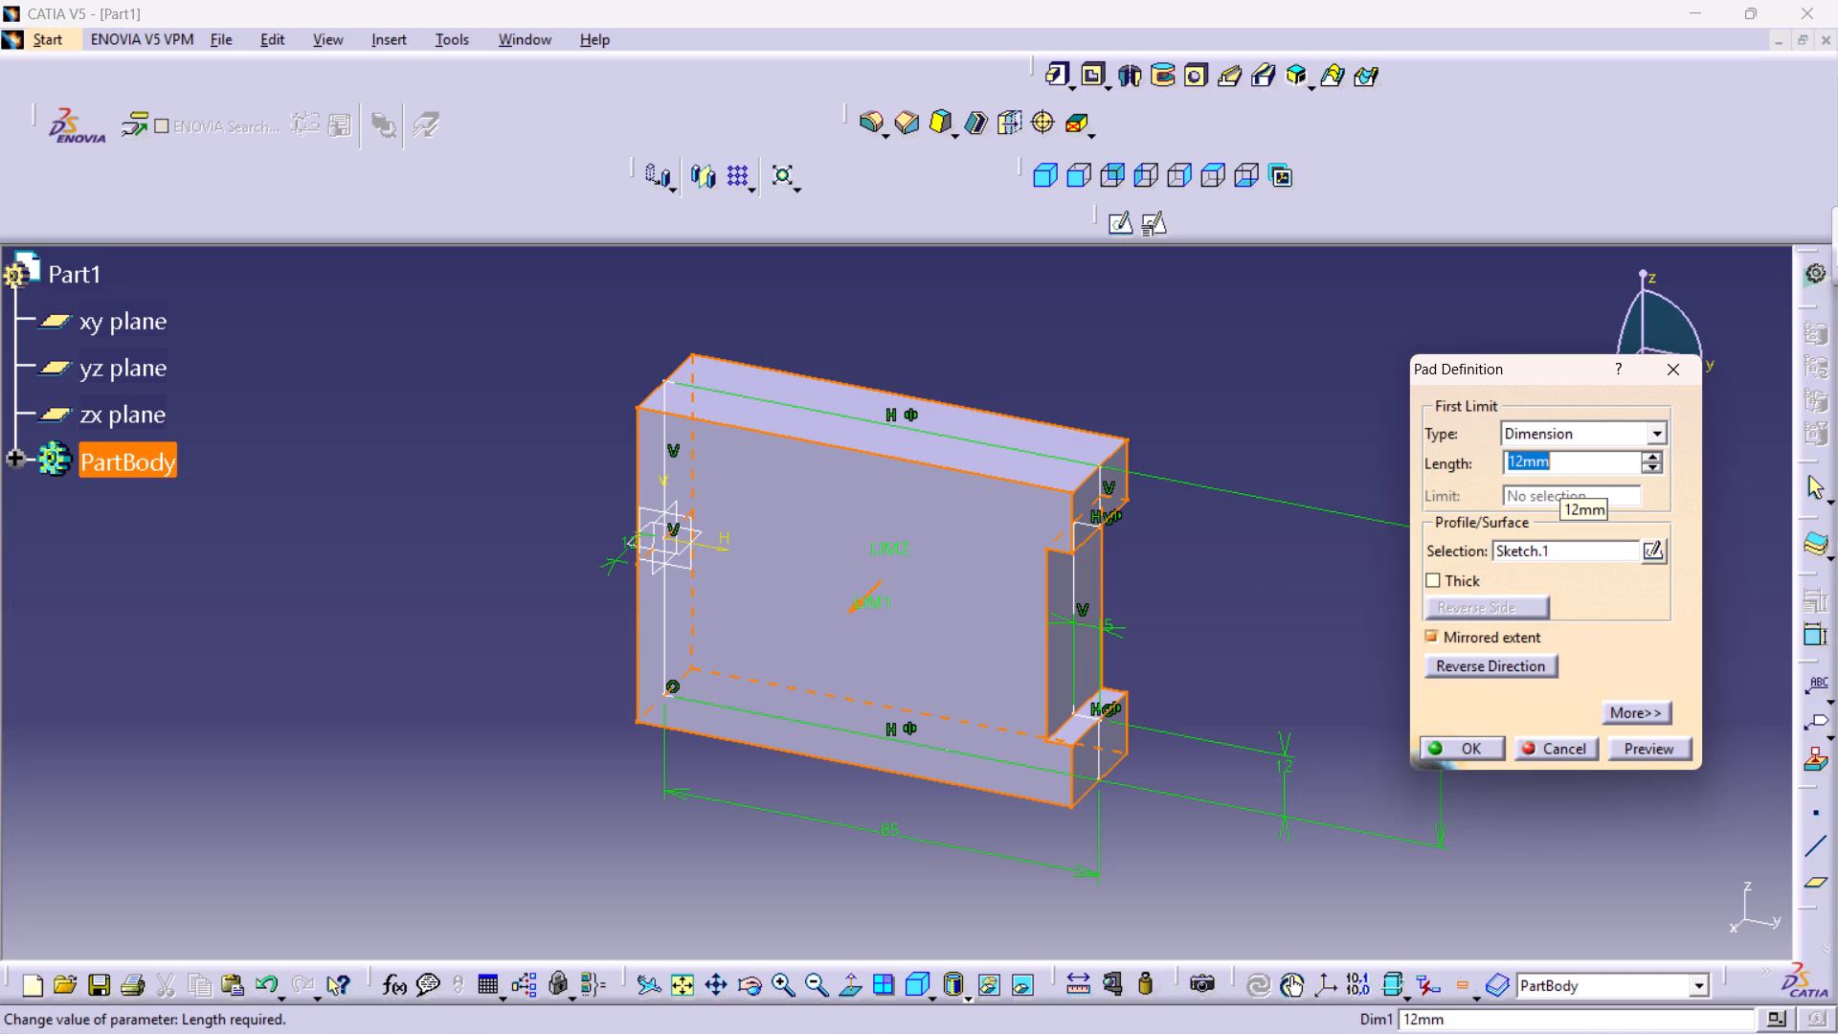
key("6")
key("BackSpace")
key("9")
key("Return")
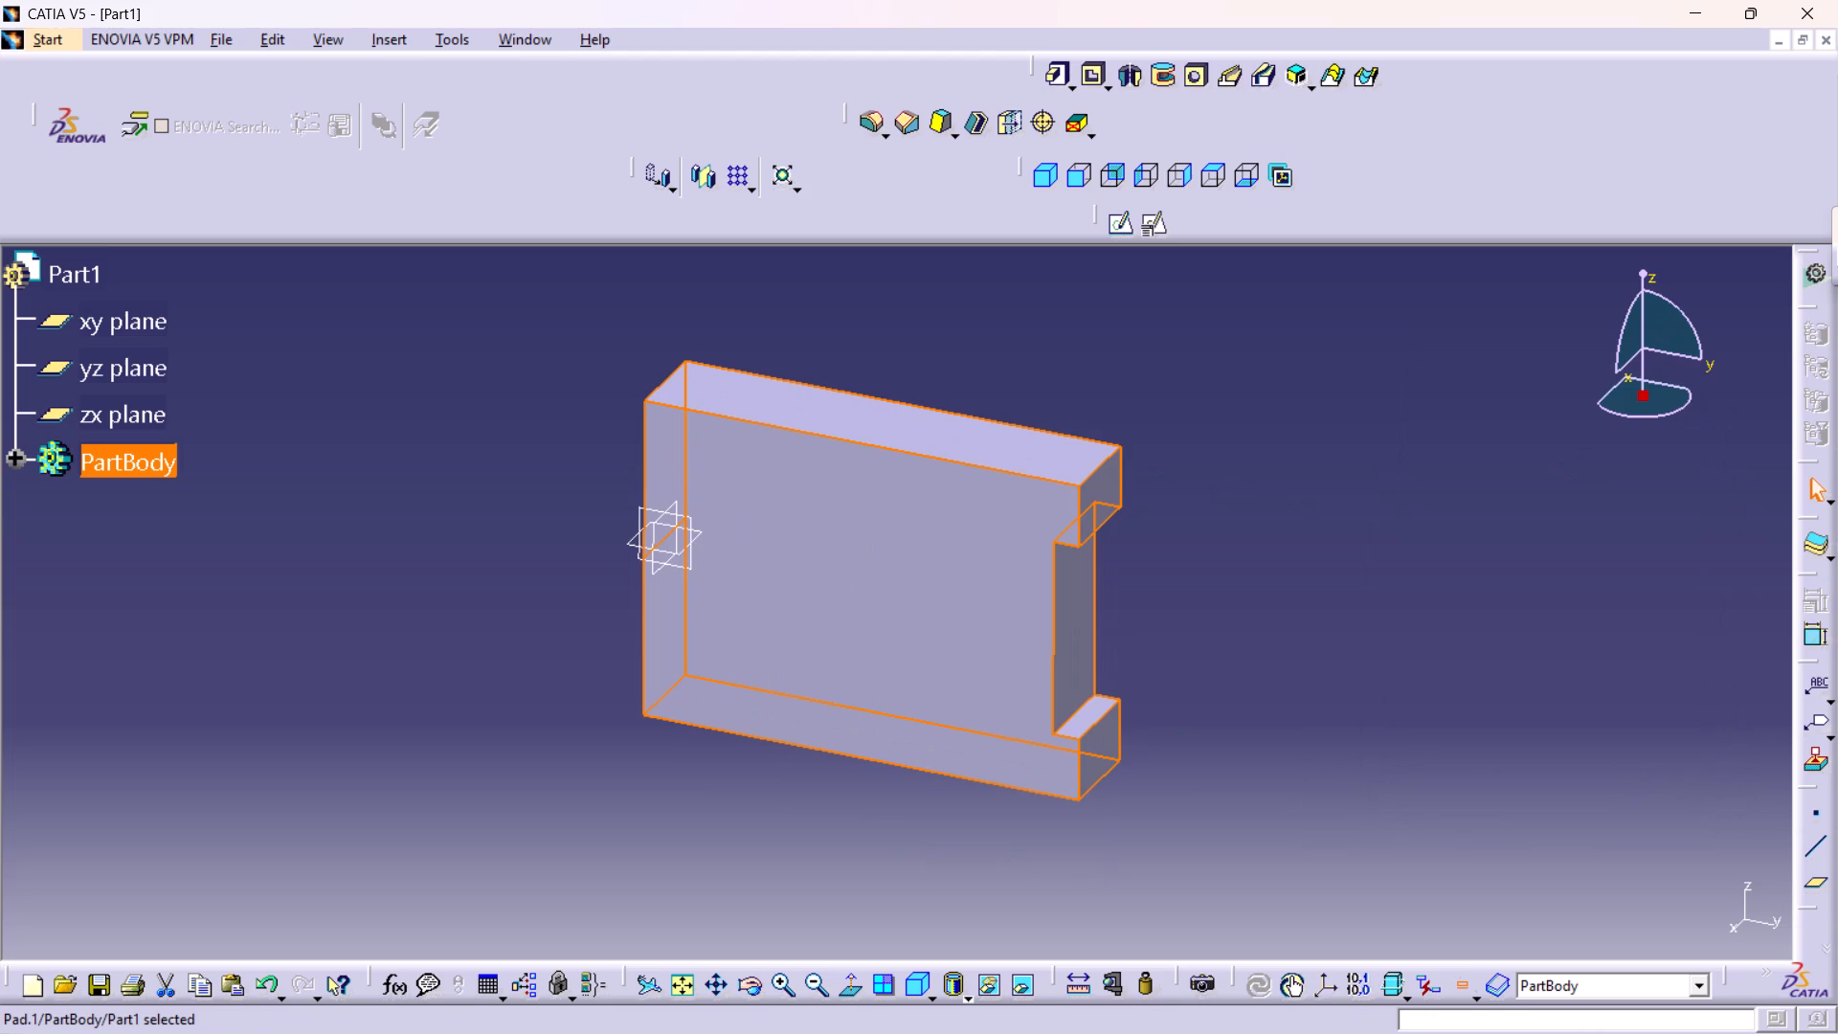
left_click(1313, 555)
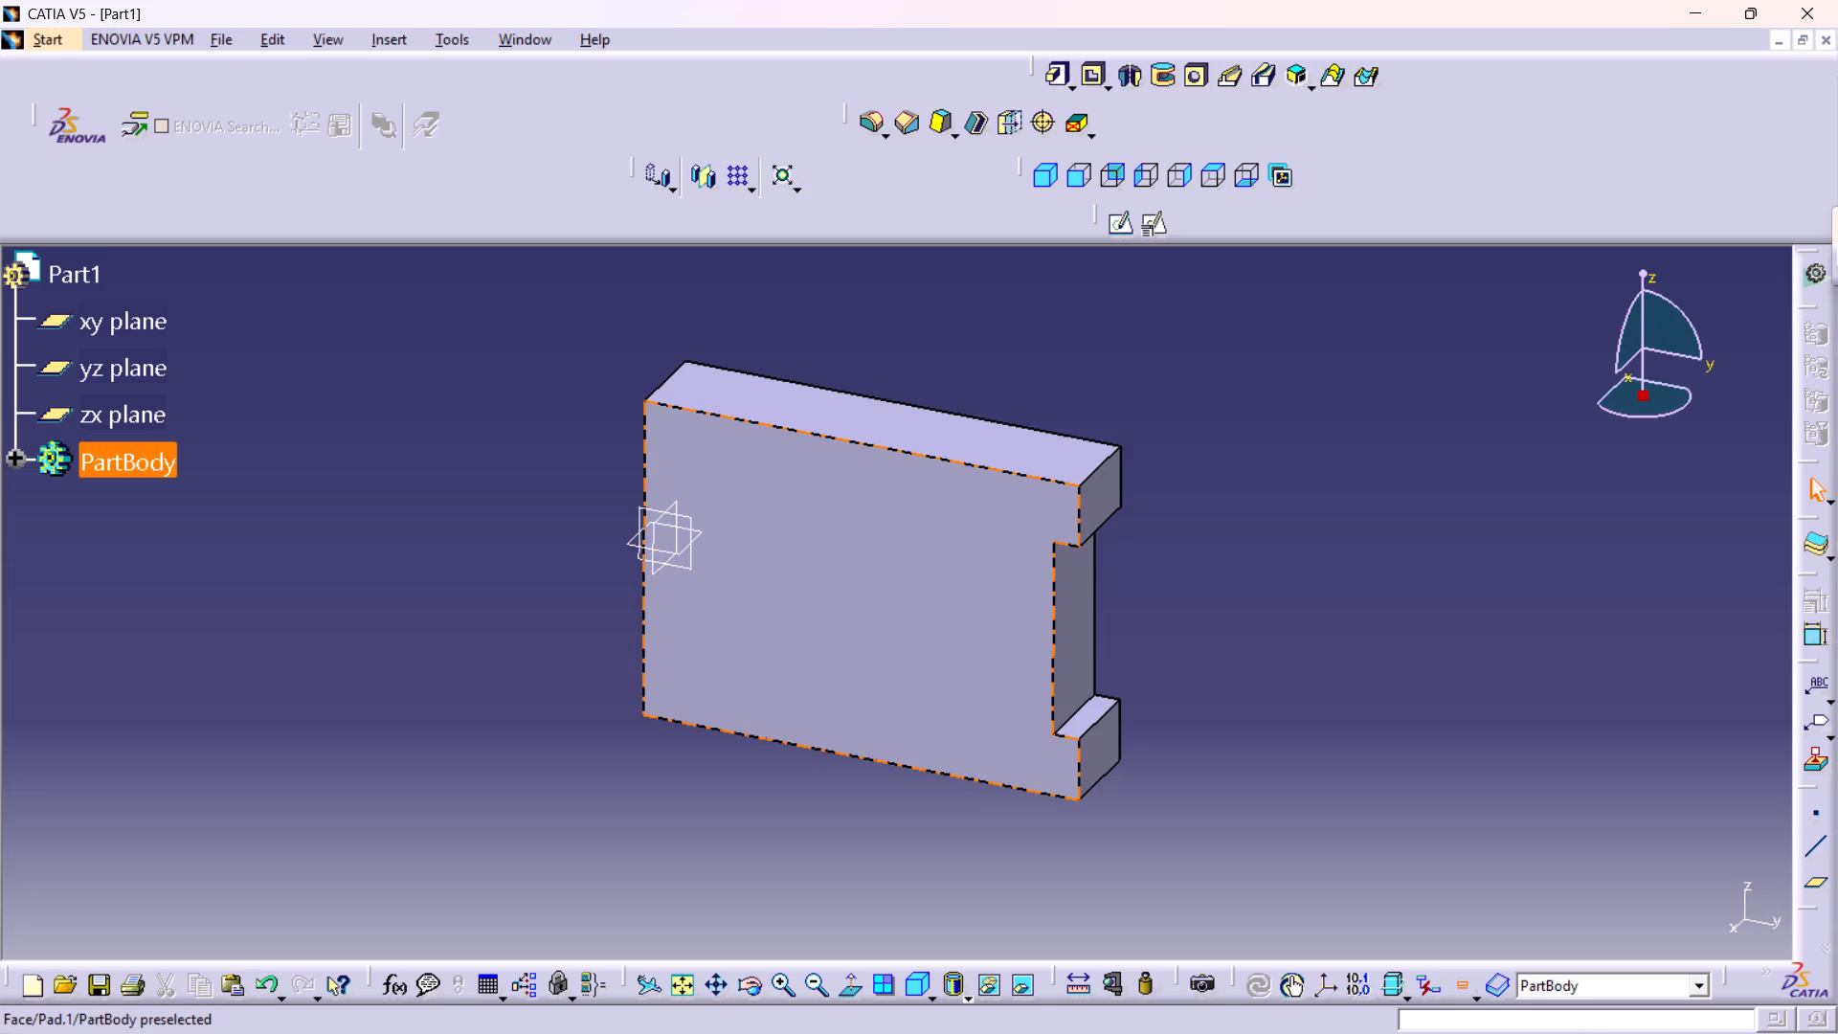
Start a positioned sketch on the pad's large front face, keeping the implicit origin and orientation.
left_click_drag(931, 597, 921, 600)
left_click(1149, 230)
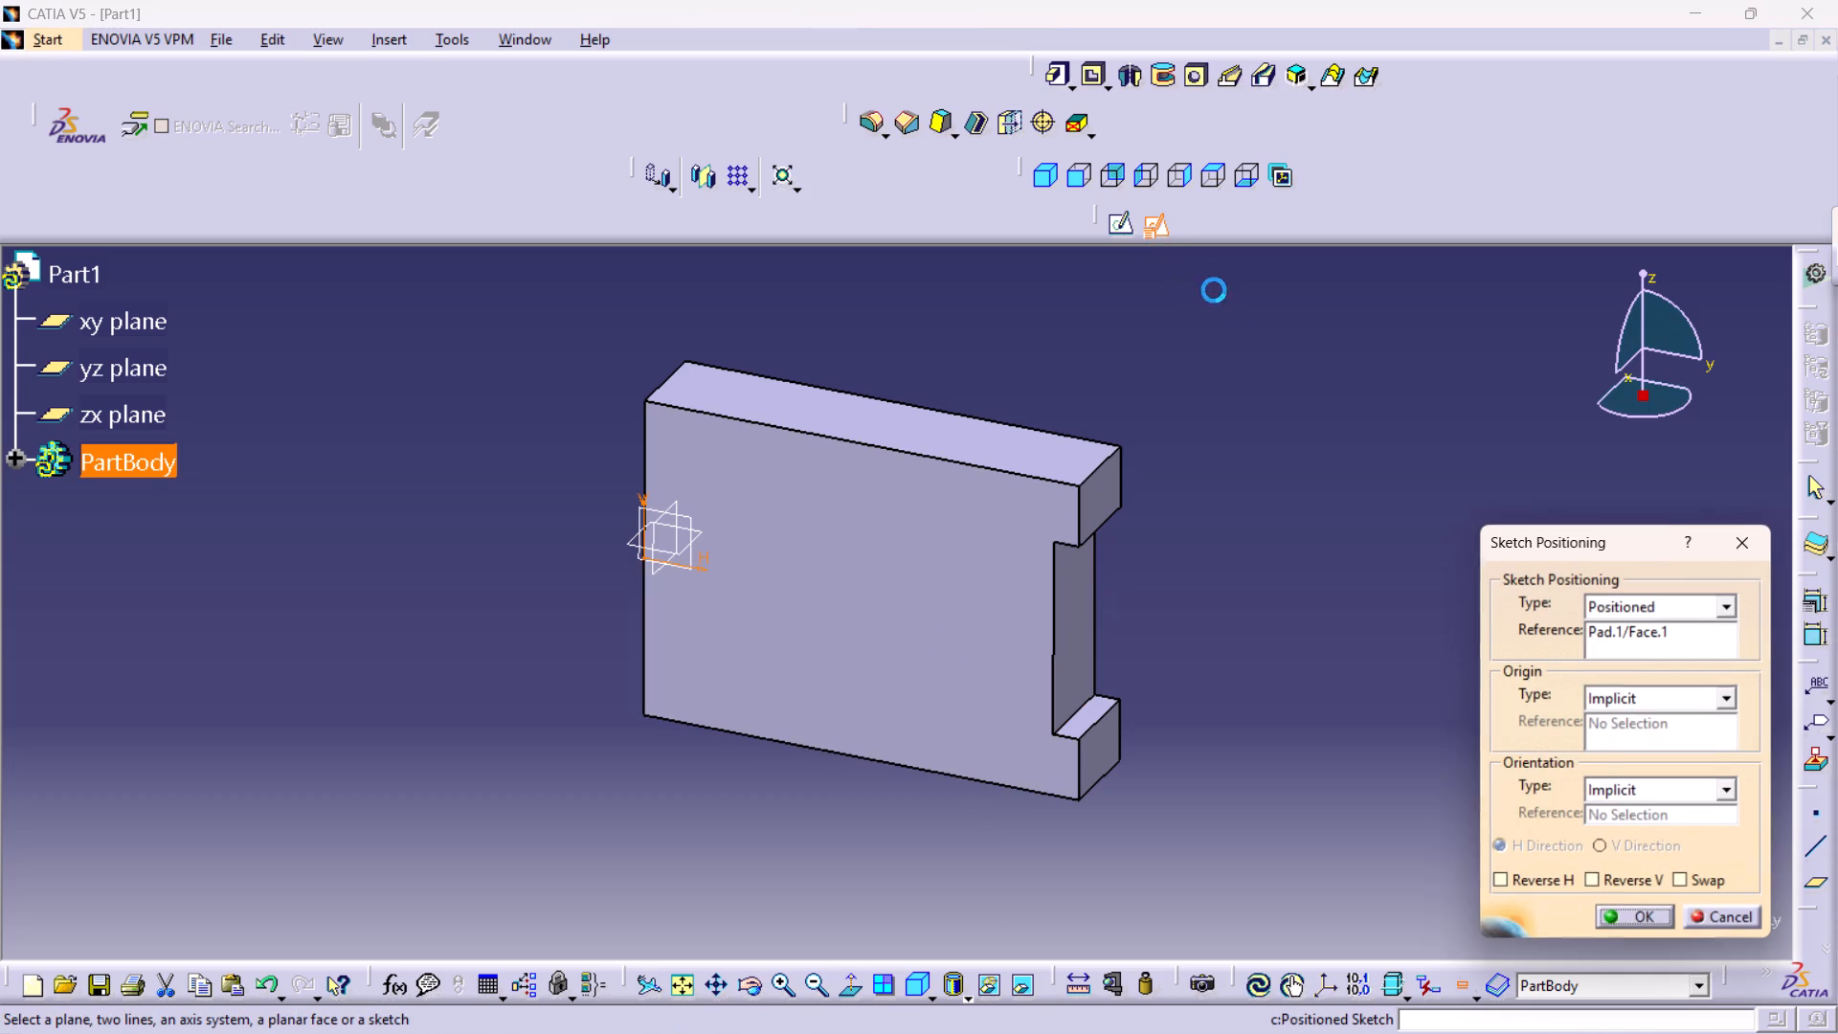
left_click(1603, 922)
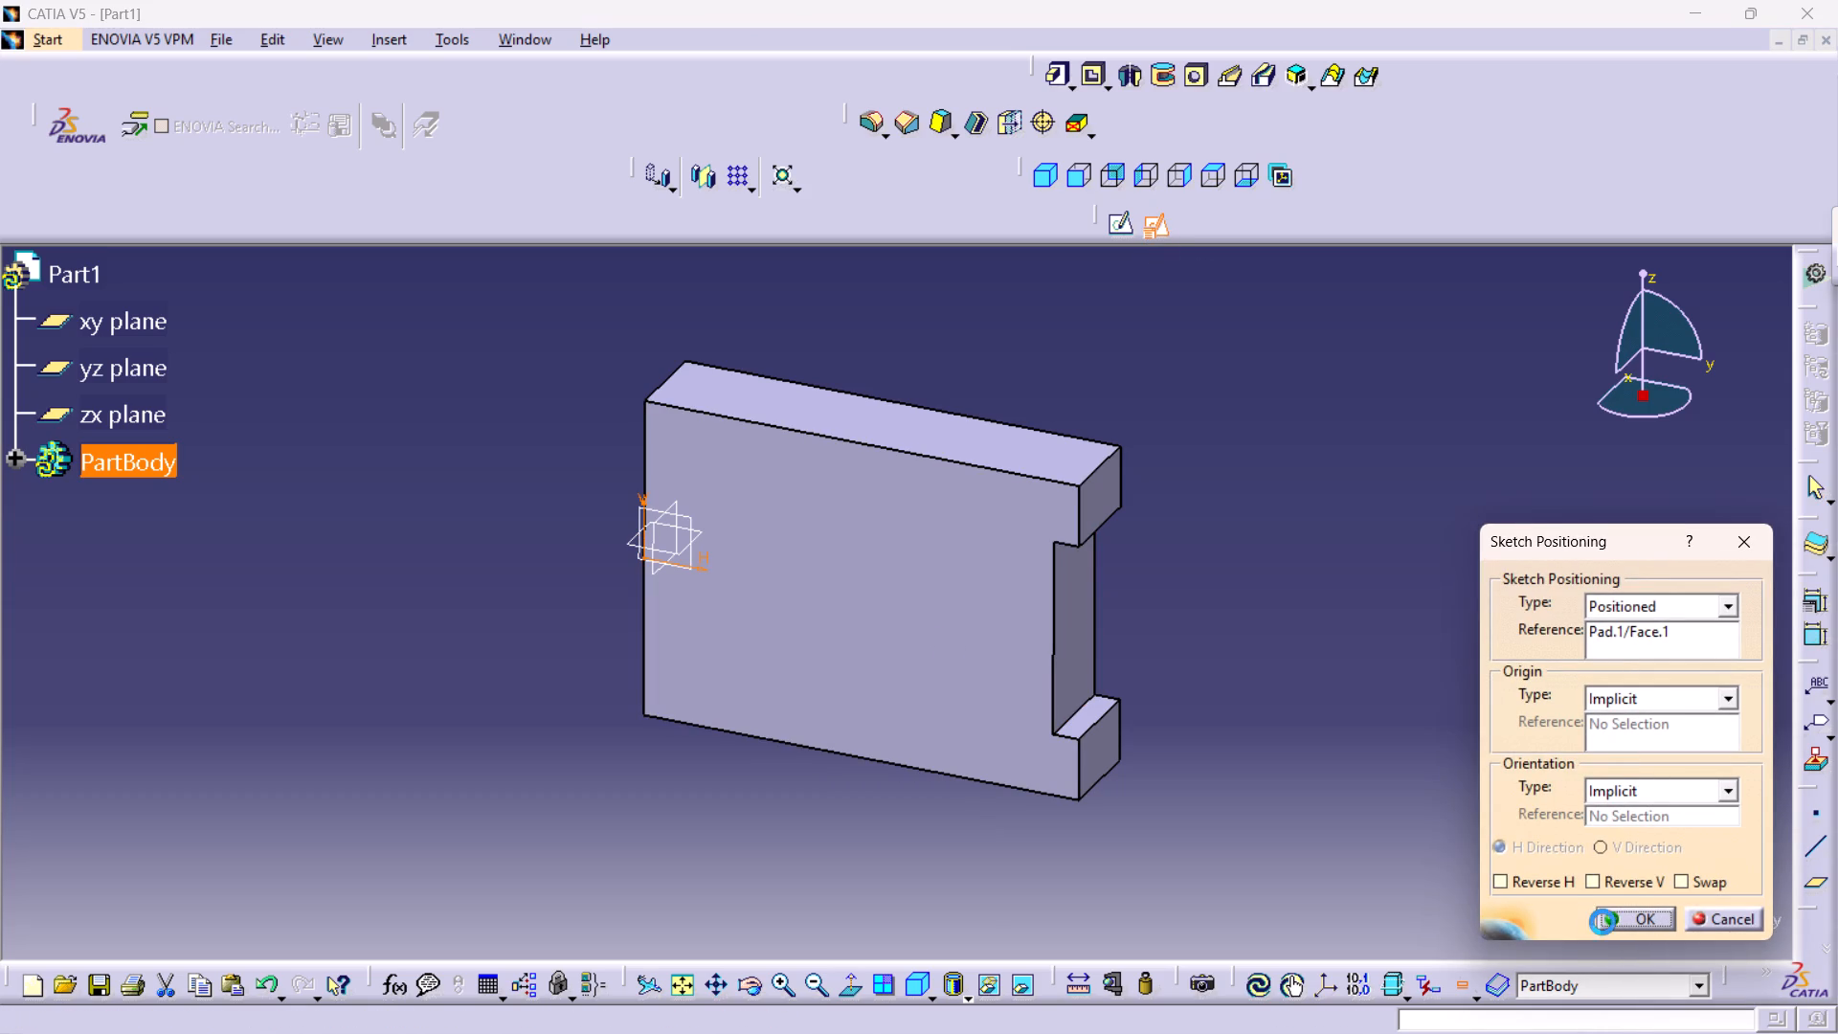
Sketch an open three-line profile starting and ending on the V axis, about 61 mm wide and 43 mm high, inside the face.
middle_click_drag(1291, 557, 1340, 577)
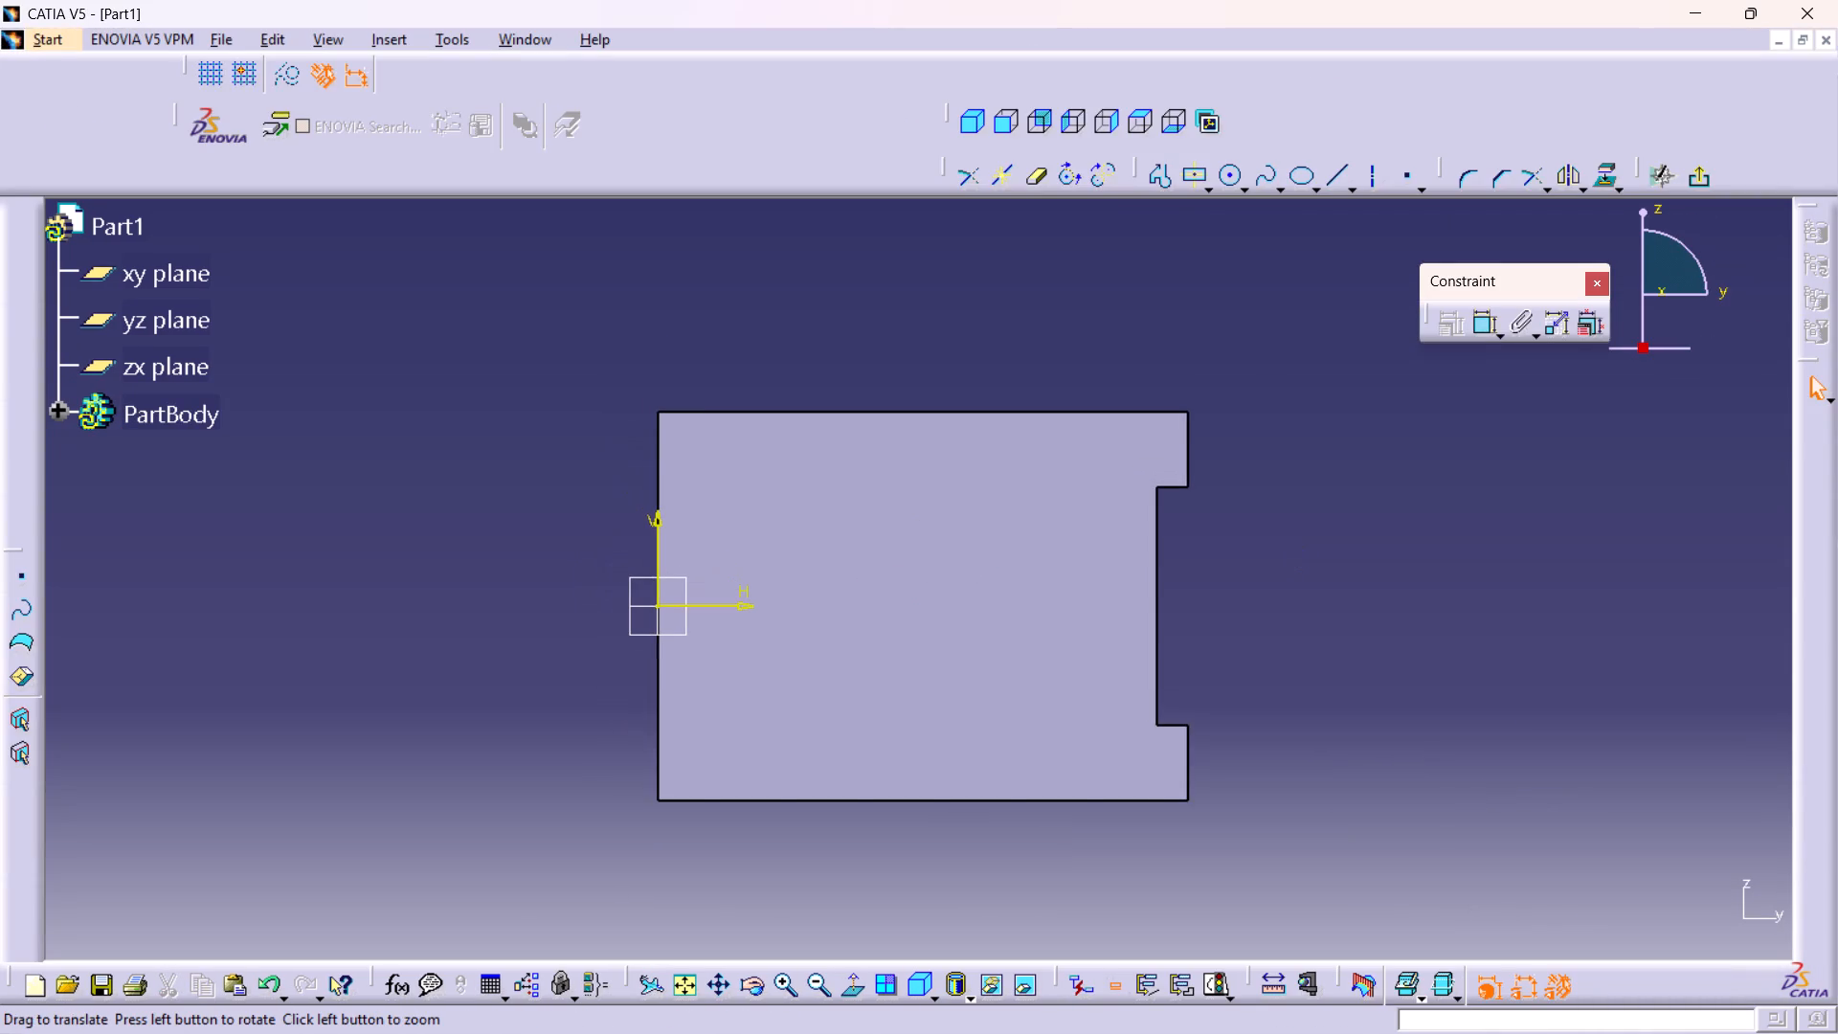
double_click(1166, 181)
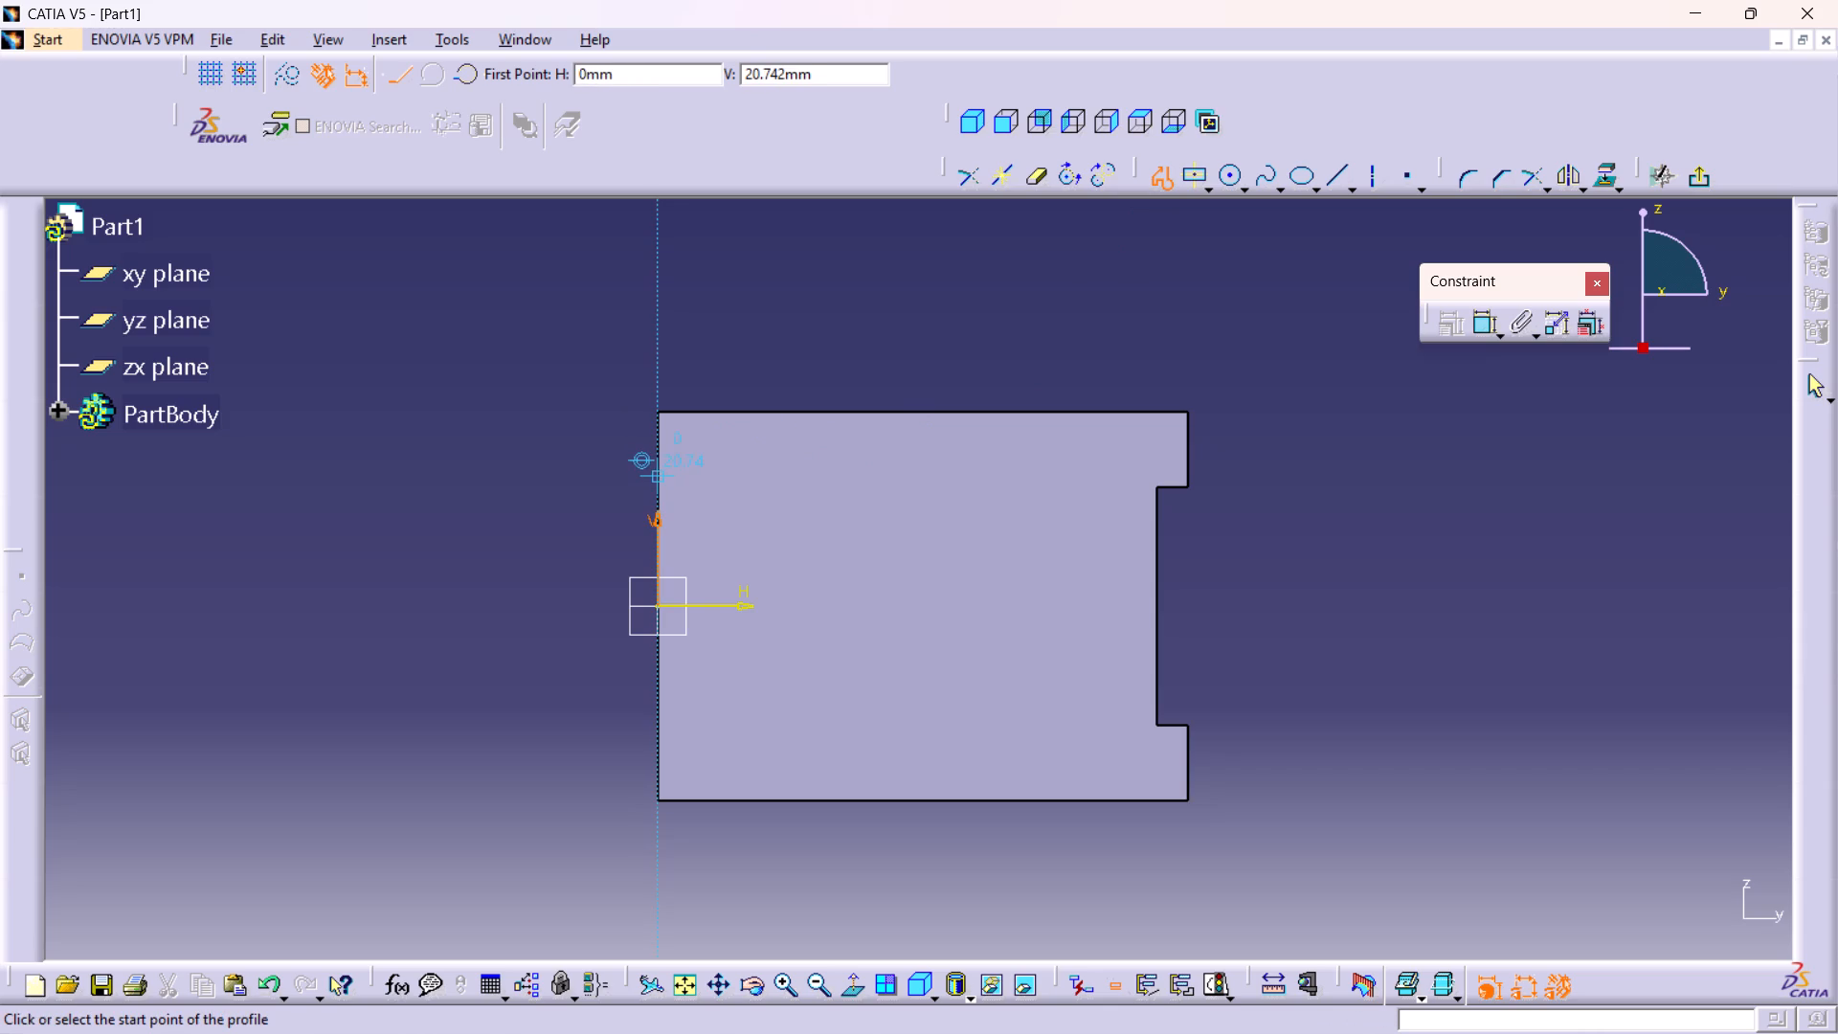
left_click(658, 475)
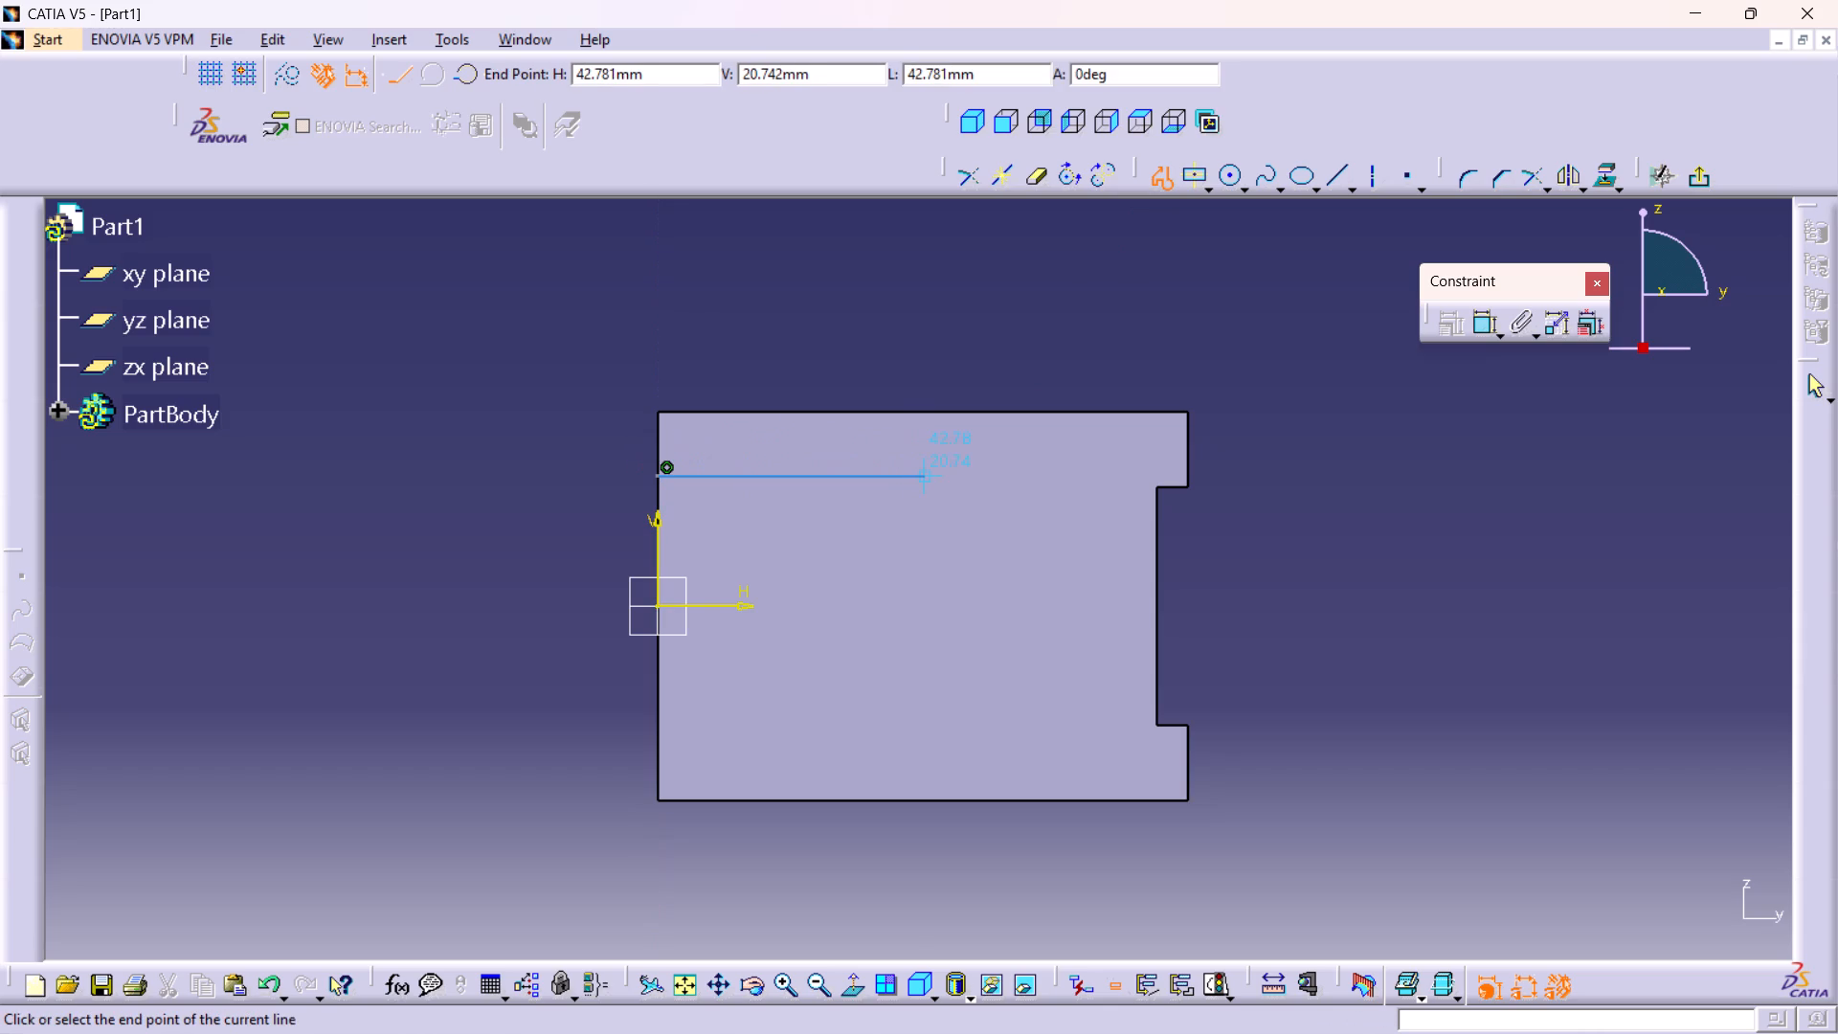
left_click(1038, 479)
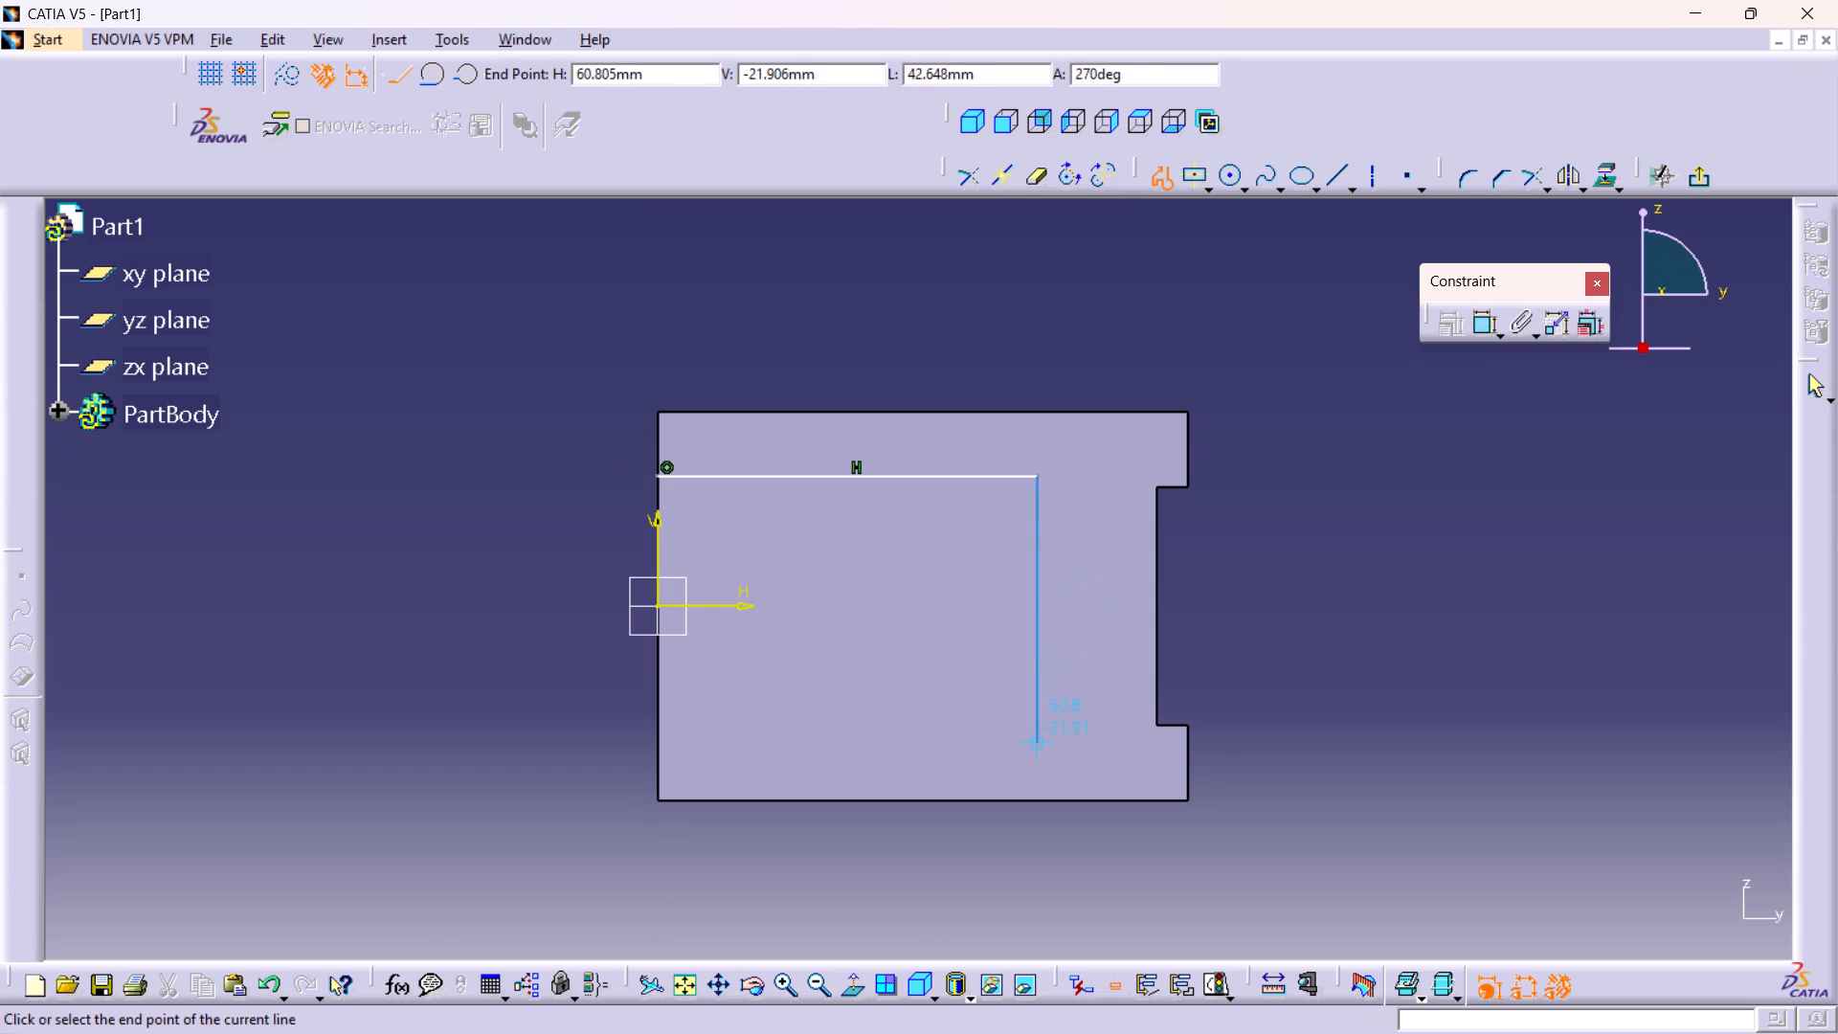
left_click(1041, 747)
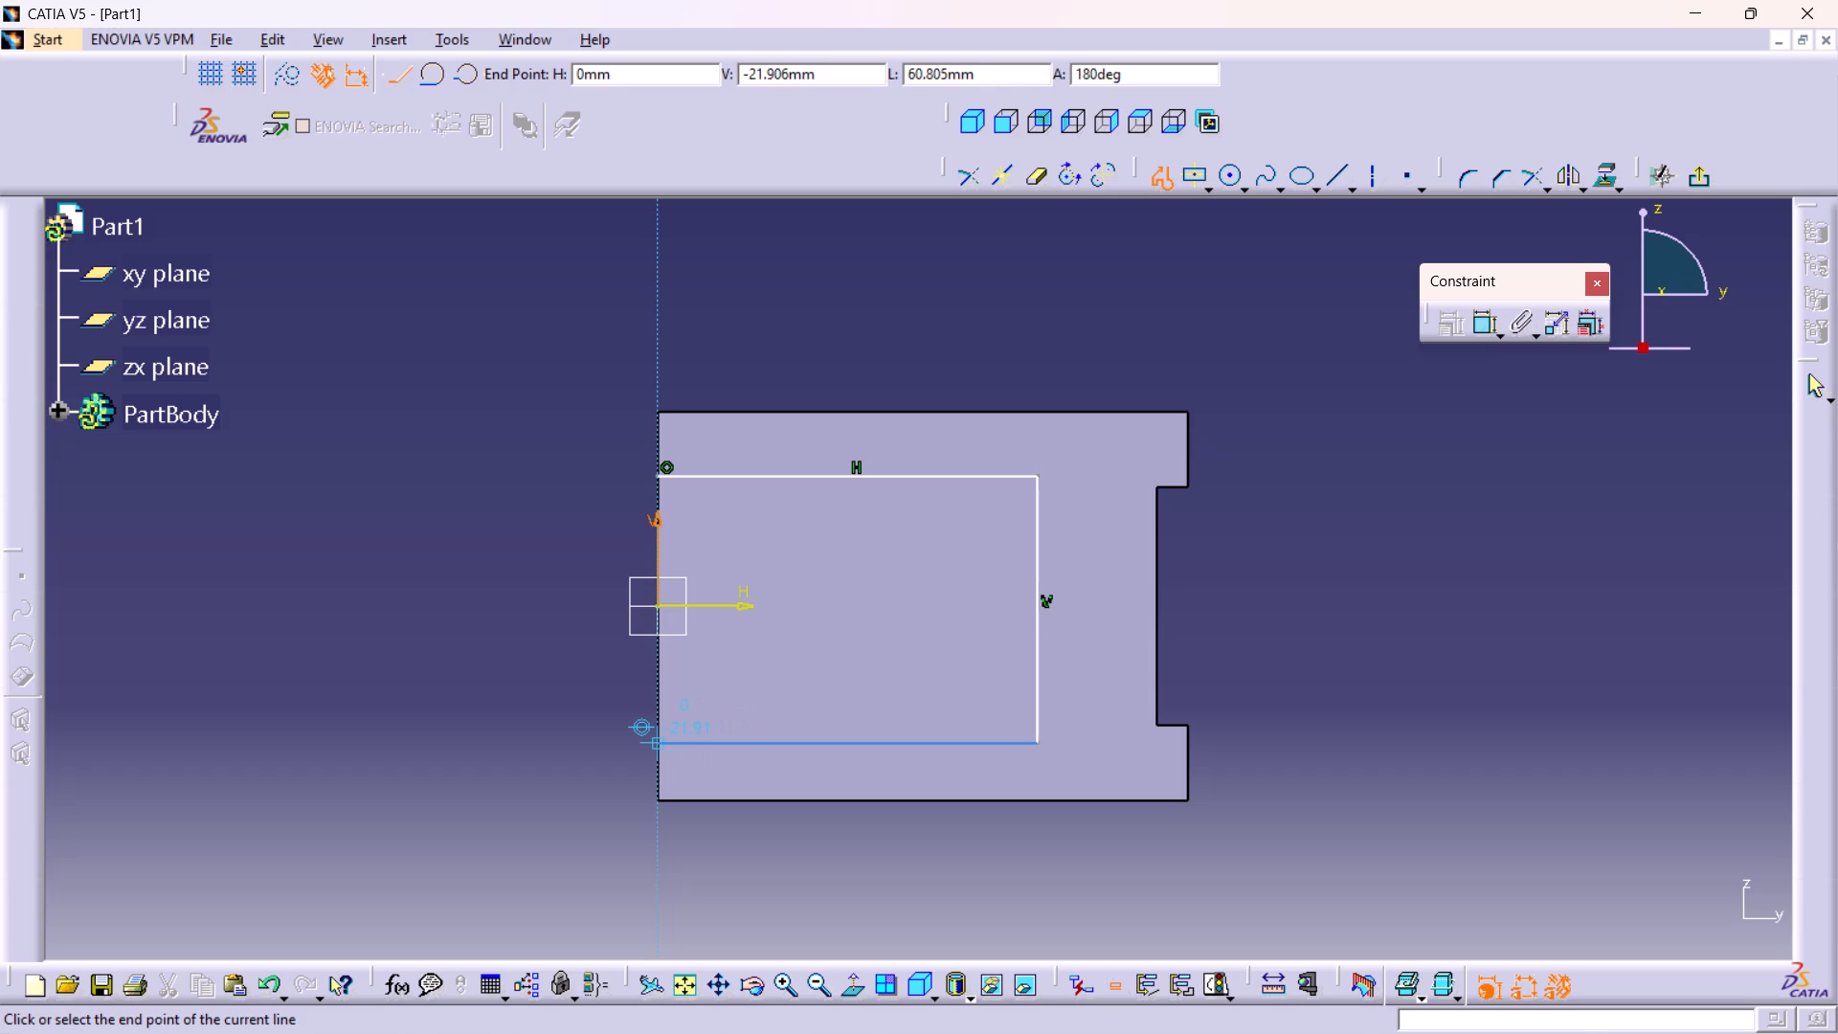
left_click(658, 741)
left_click(1811, 398)
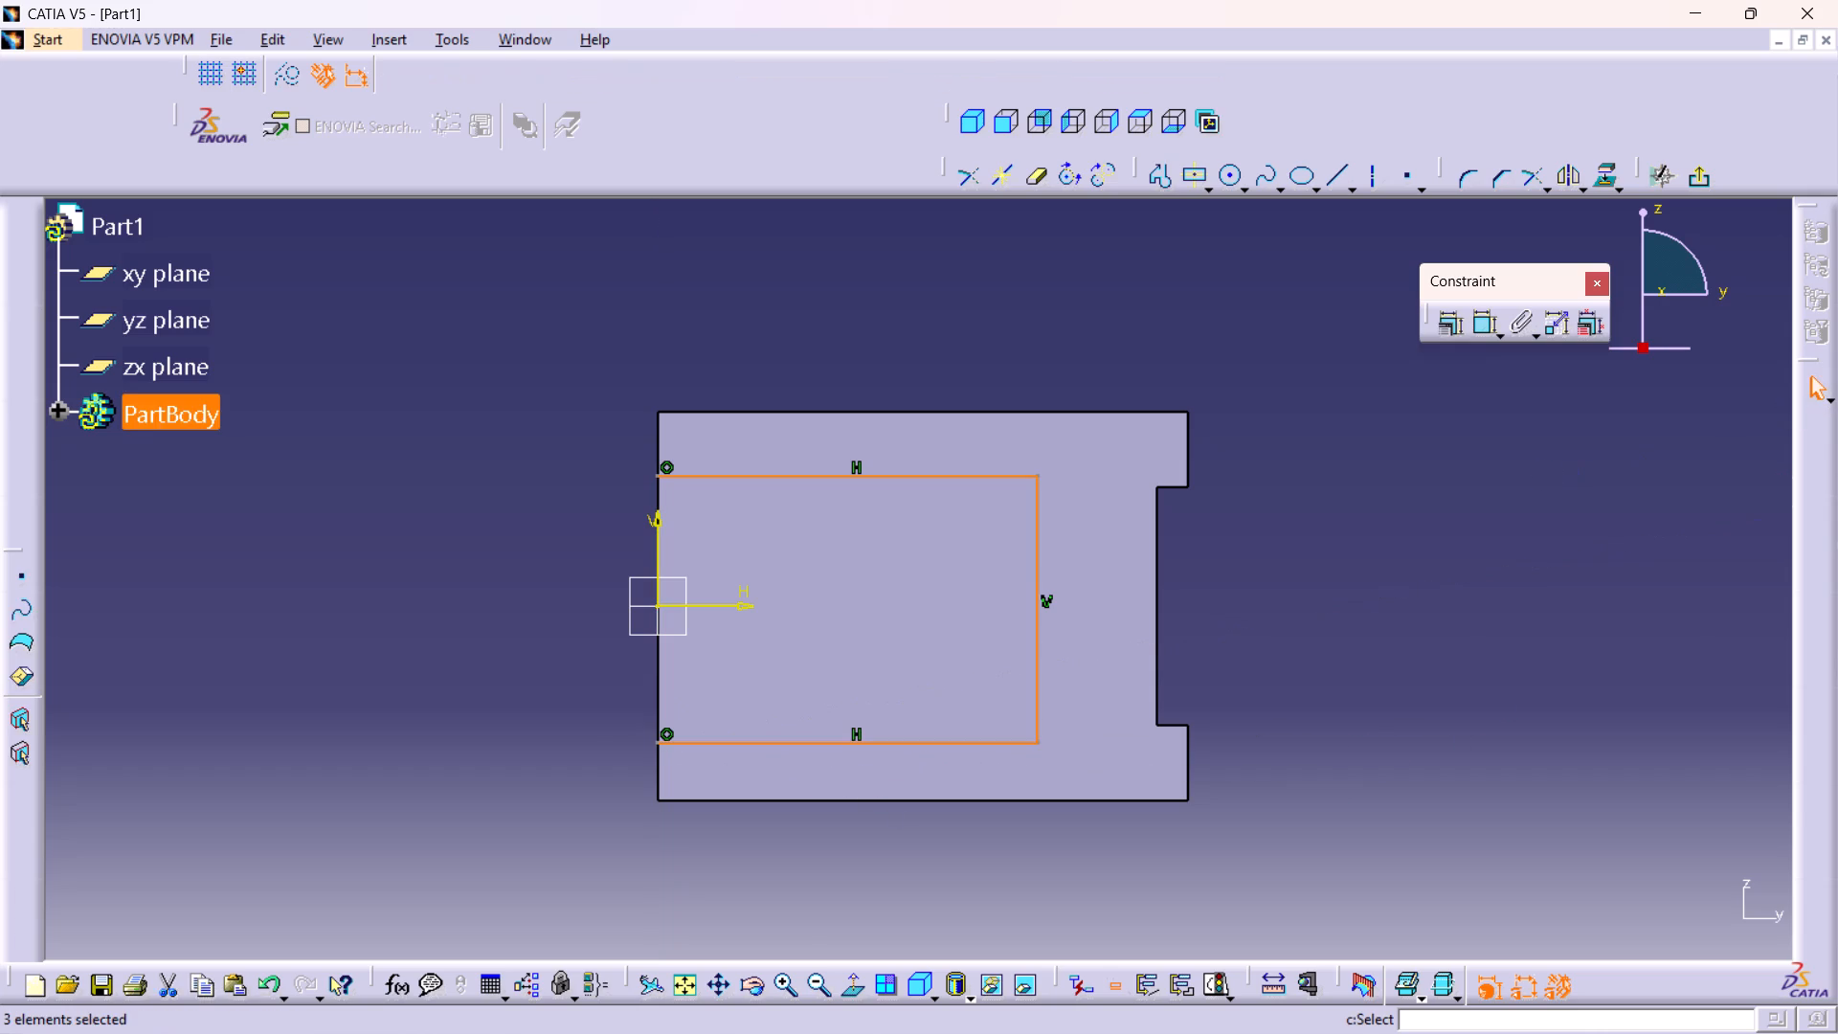
left_click(1547, 476)
Constrain the profile's lower horizontal line to the block's bottom edge with an offset of 6 mm.
double_click(1481, 329)
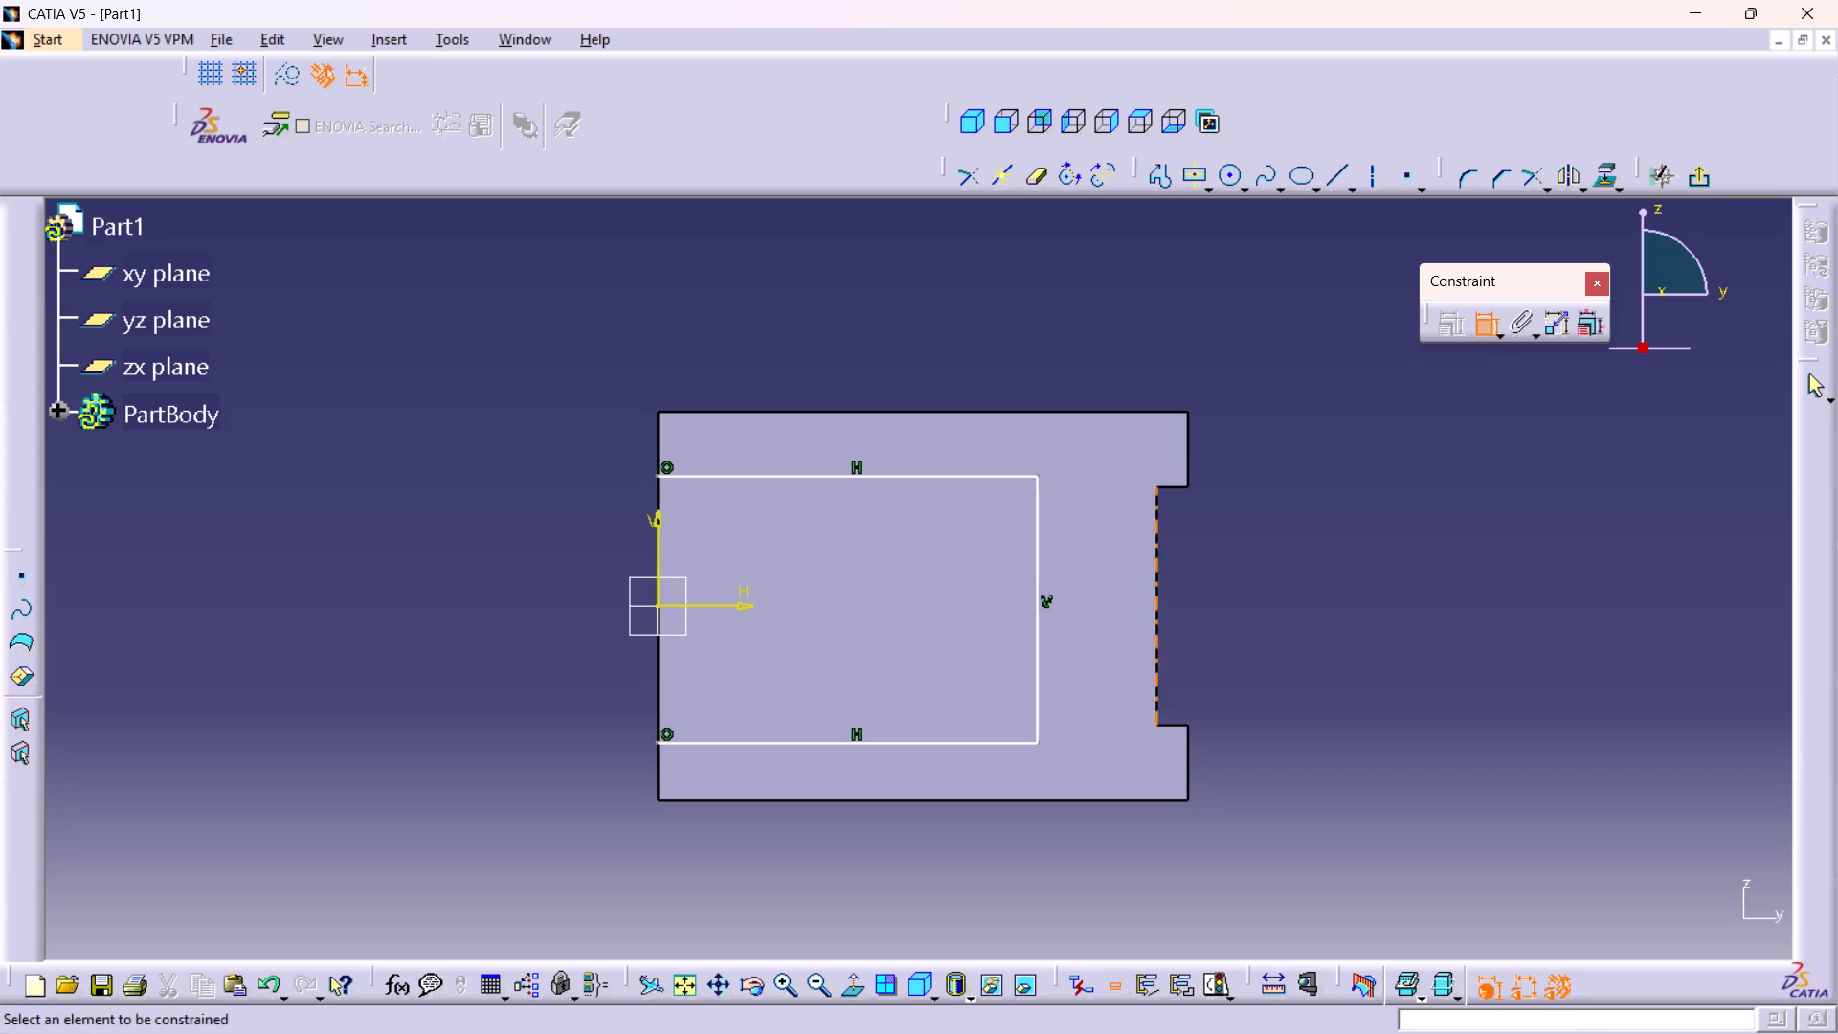
left_click(996, 744)
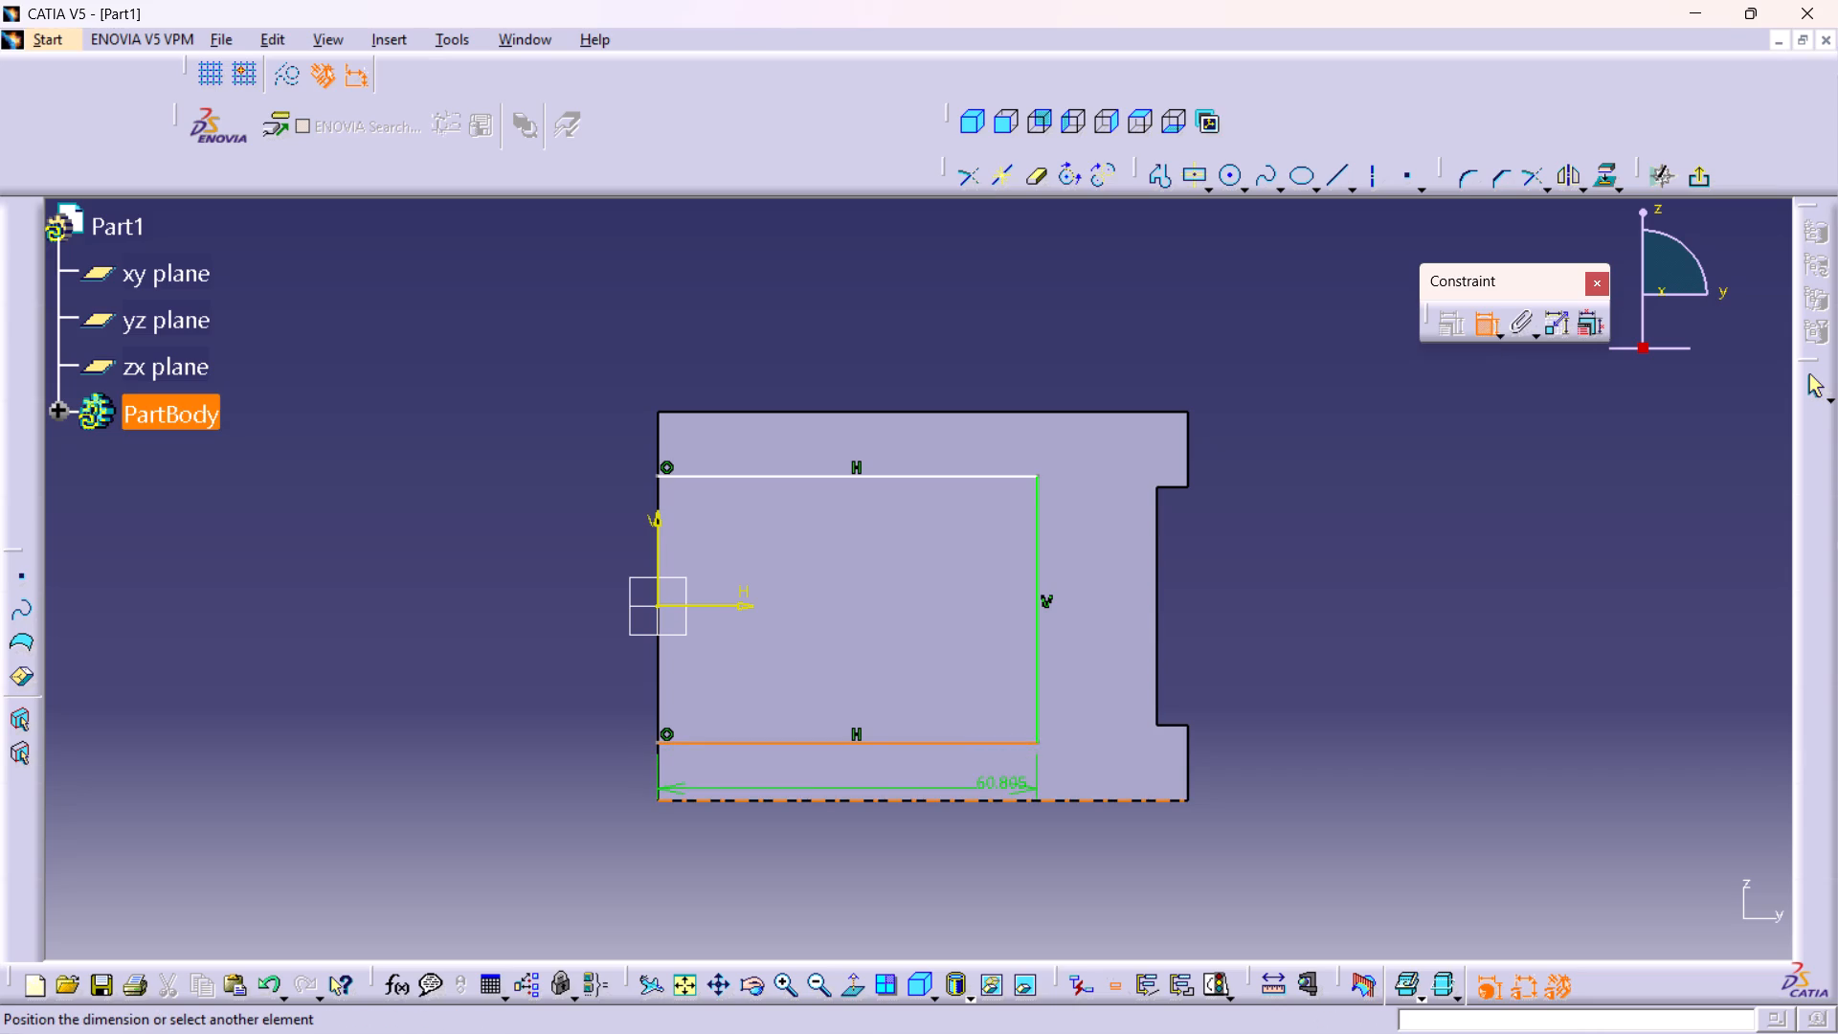
left_click(1003, 806)
left_click(1319, 770)
double_click(1319, 762)
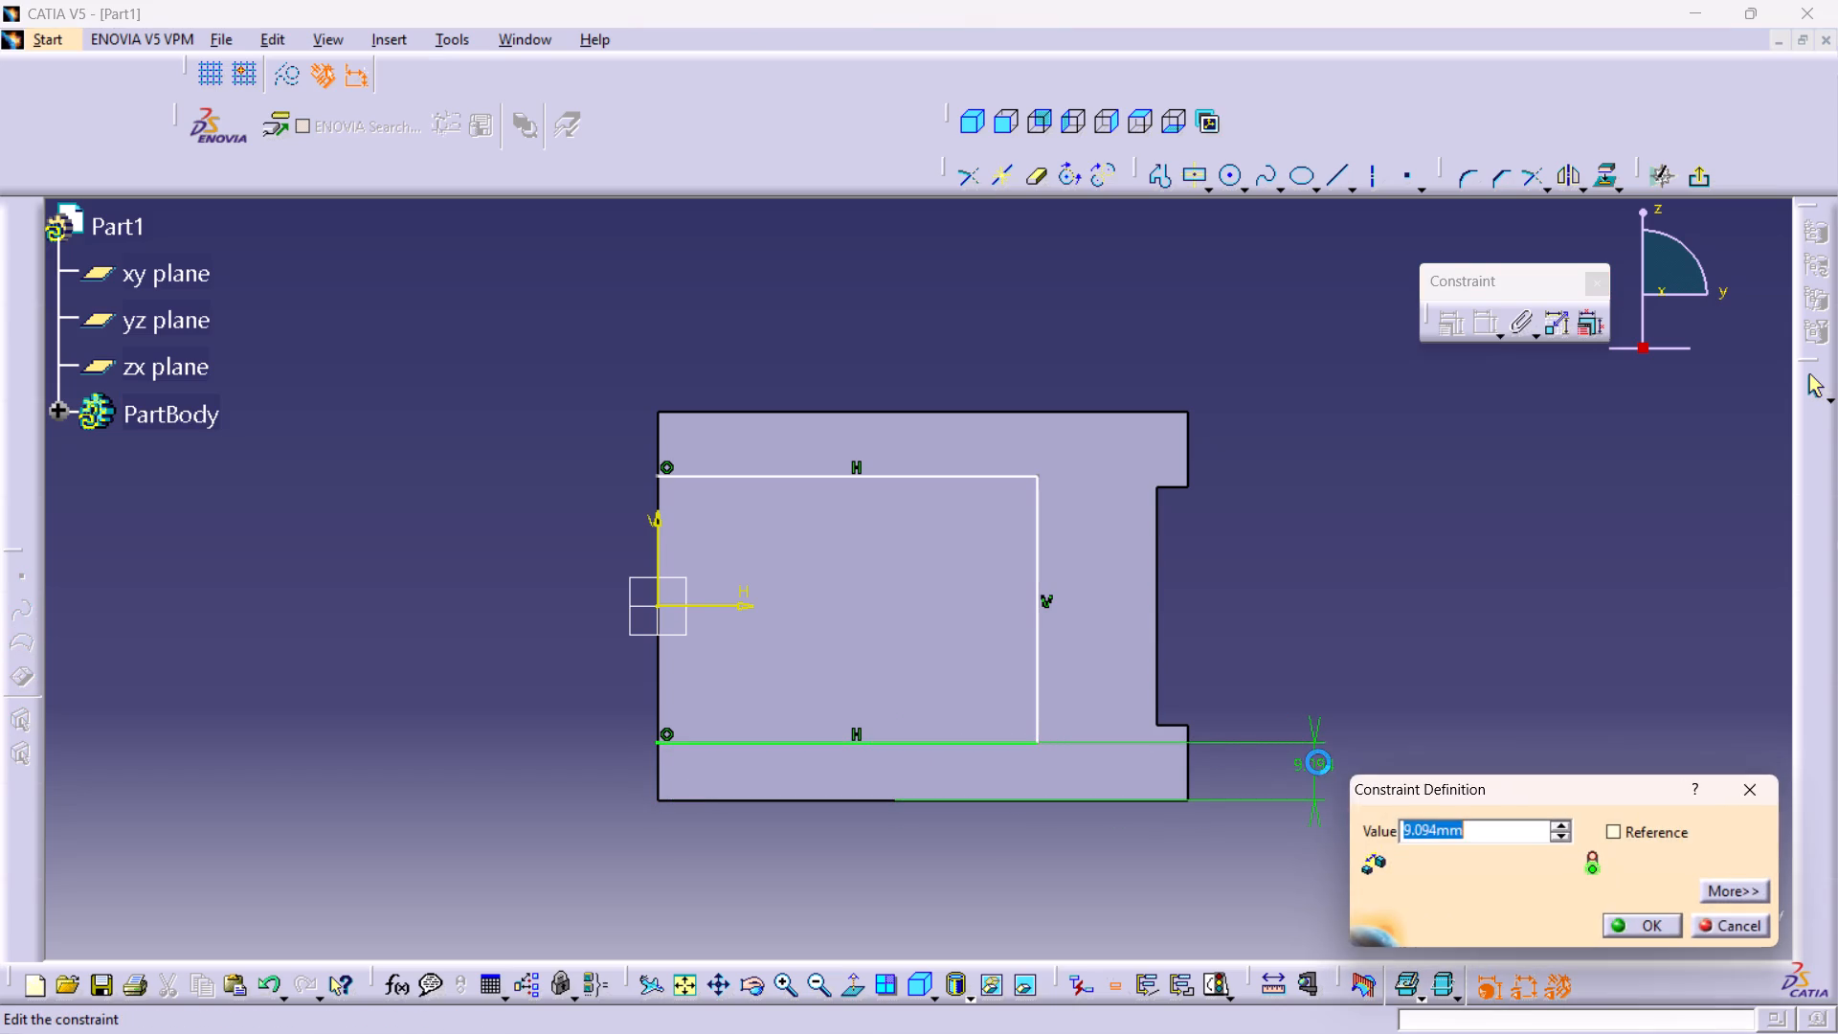
key("6")
key("Return")
Make the profile's upper and lower horizontal lines symmetric about the H axis.
left_click(992, 765)
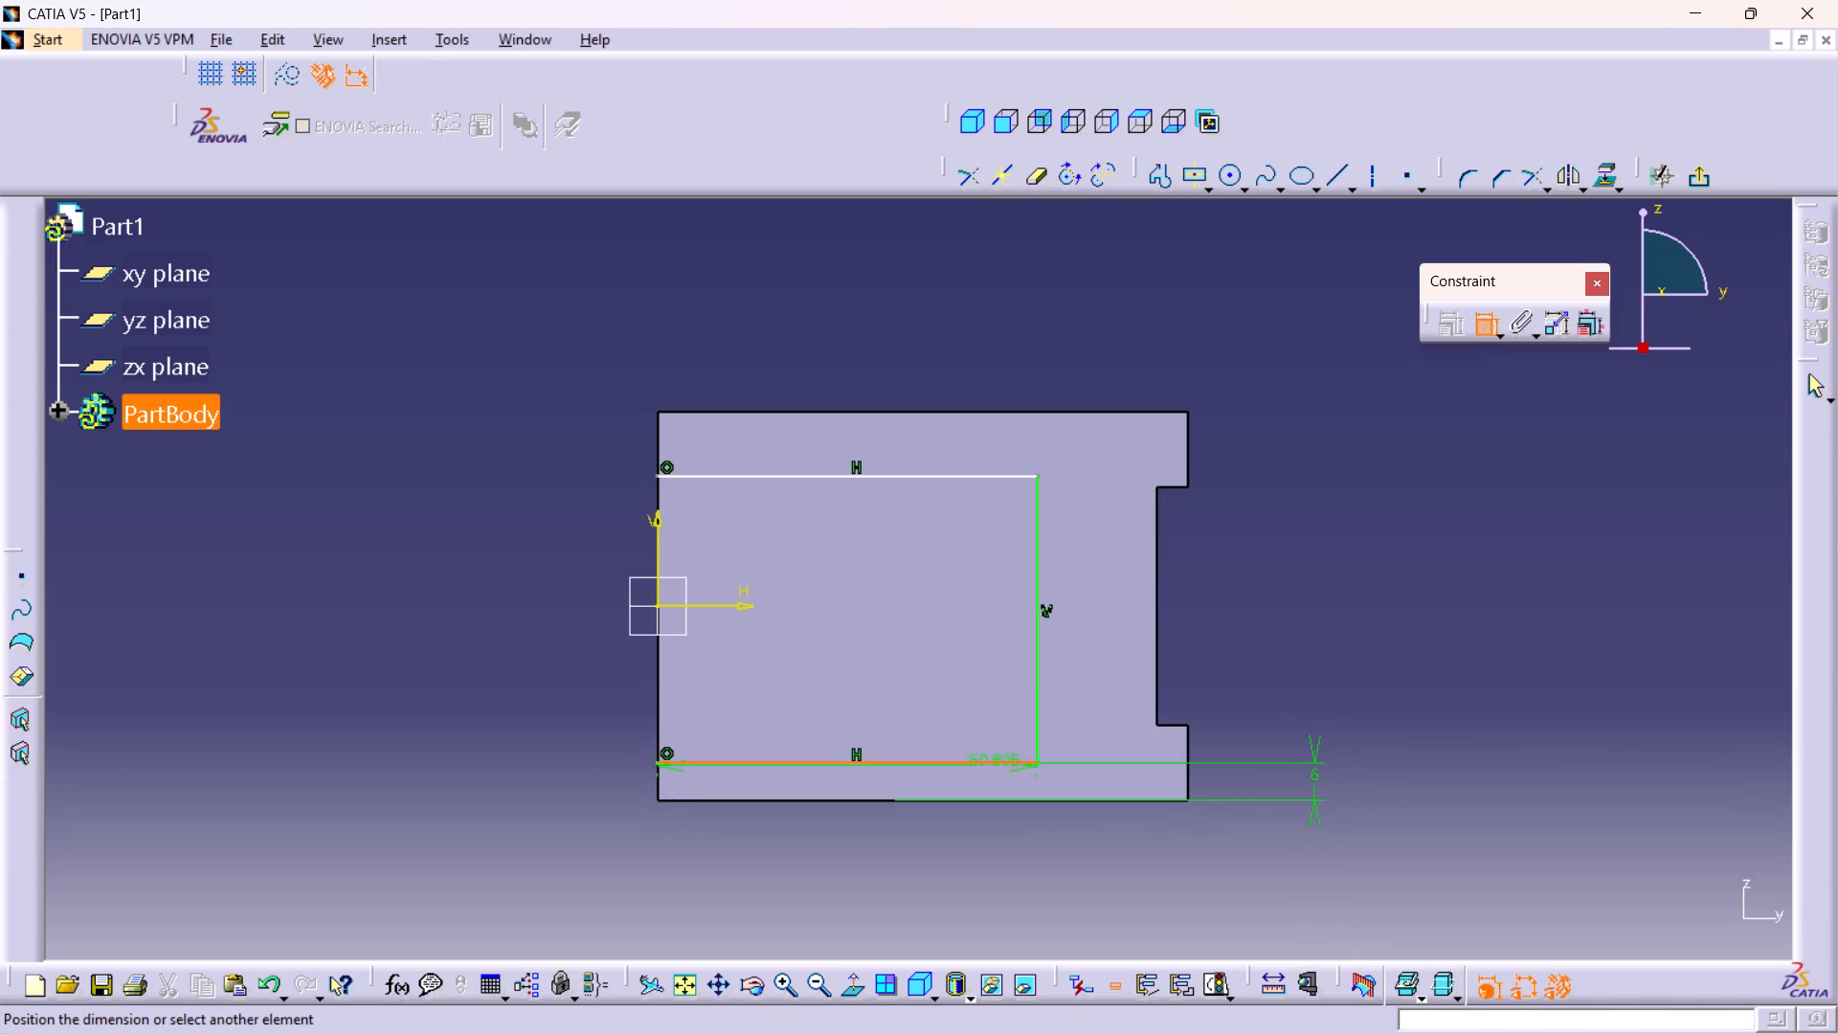
left_click(945, 481)
right_click(1315, 573)
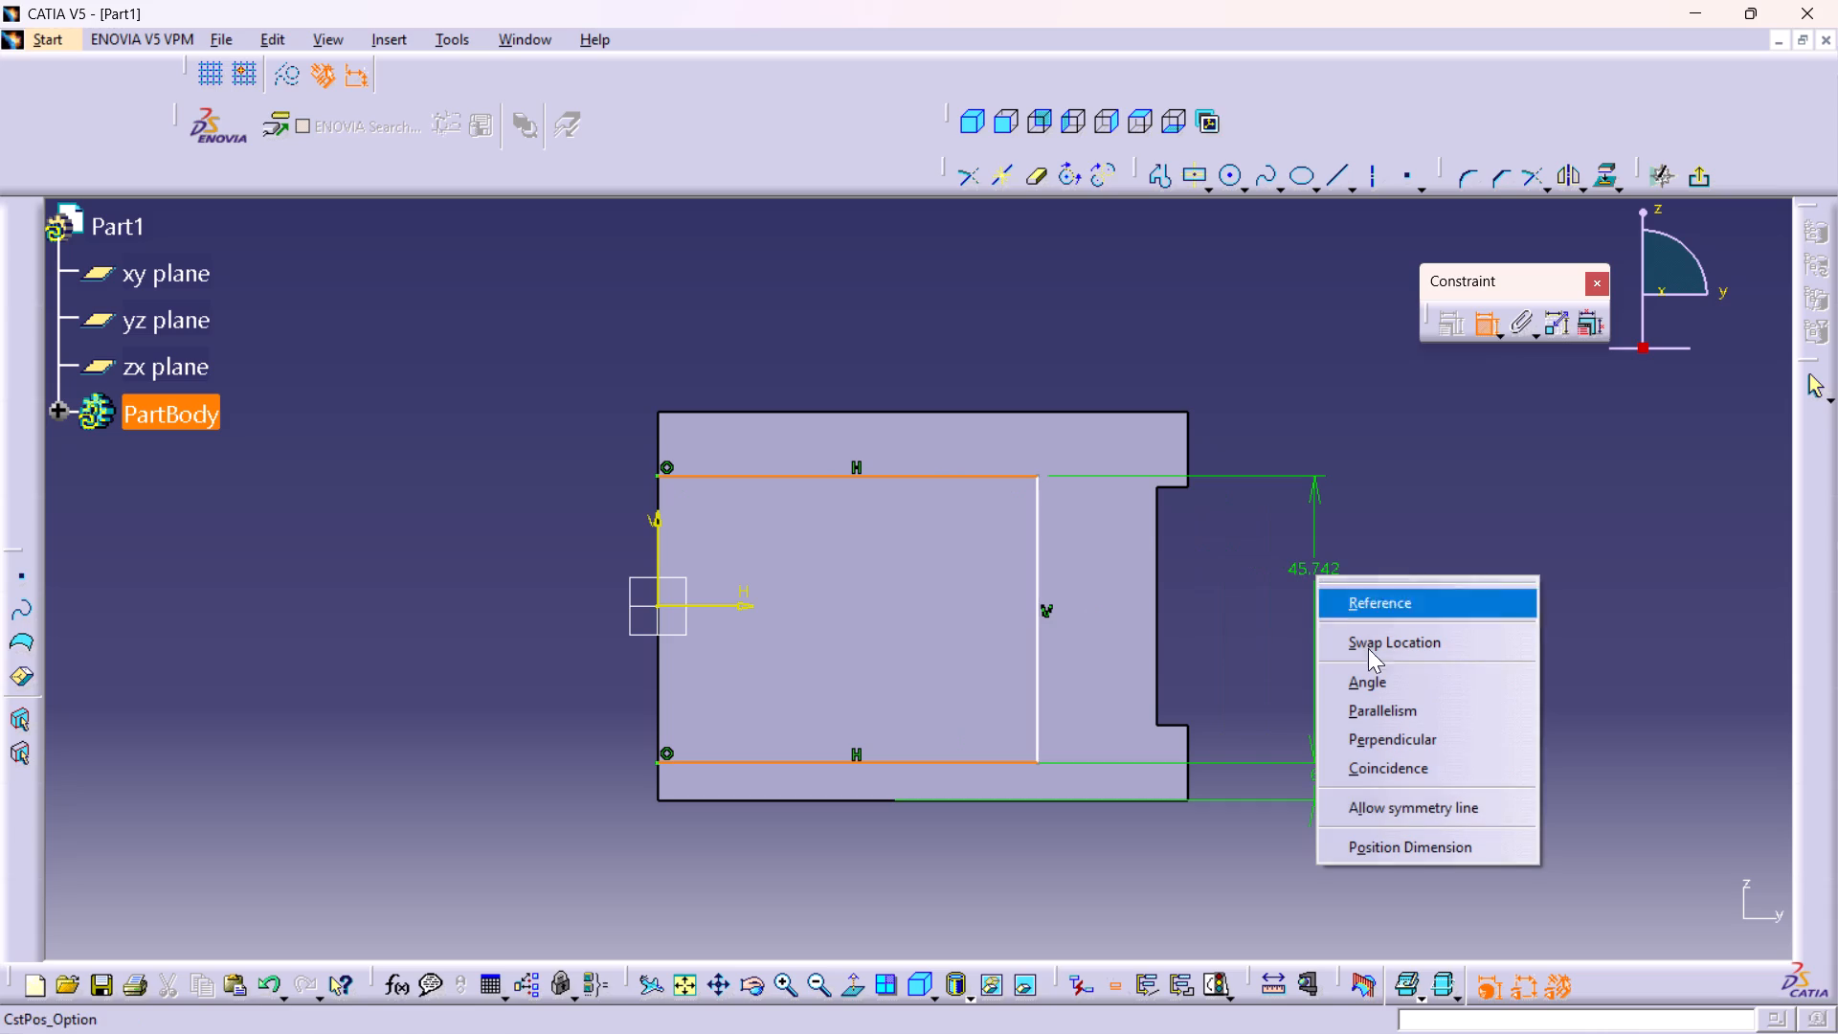
left_click(1420, 806)
left_click(741, 606)
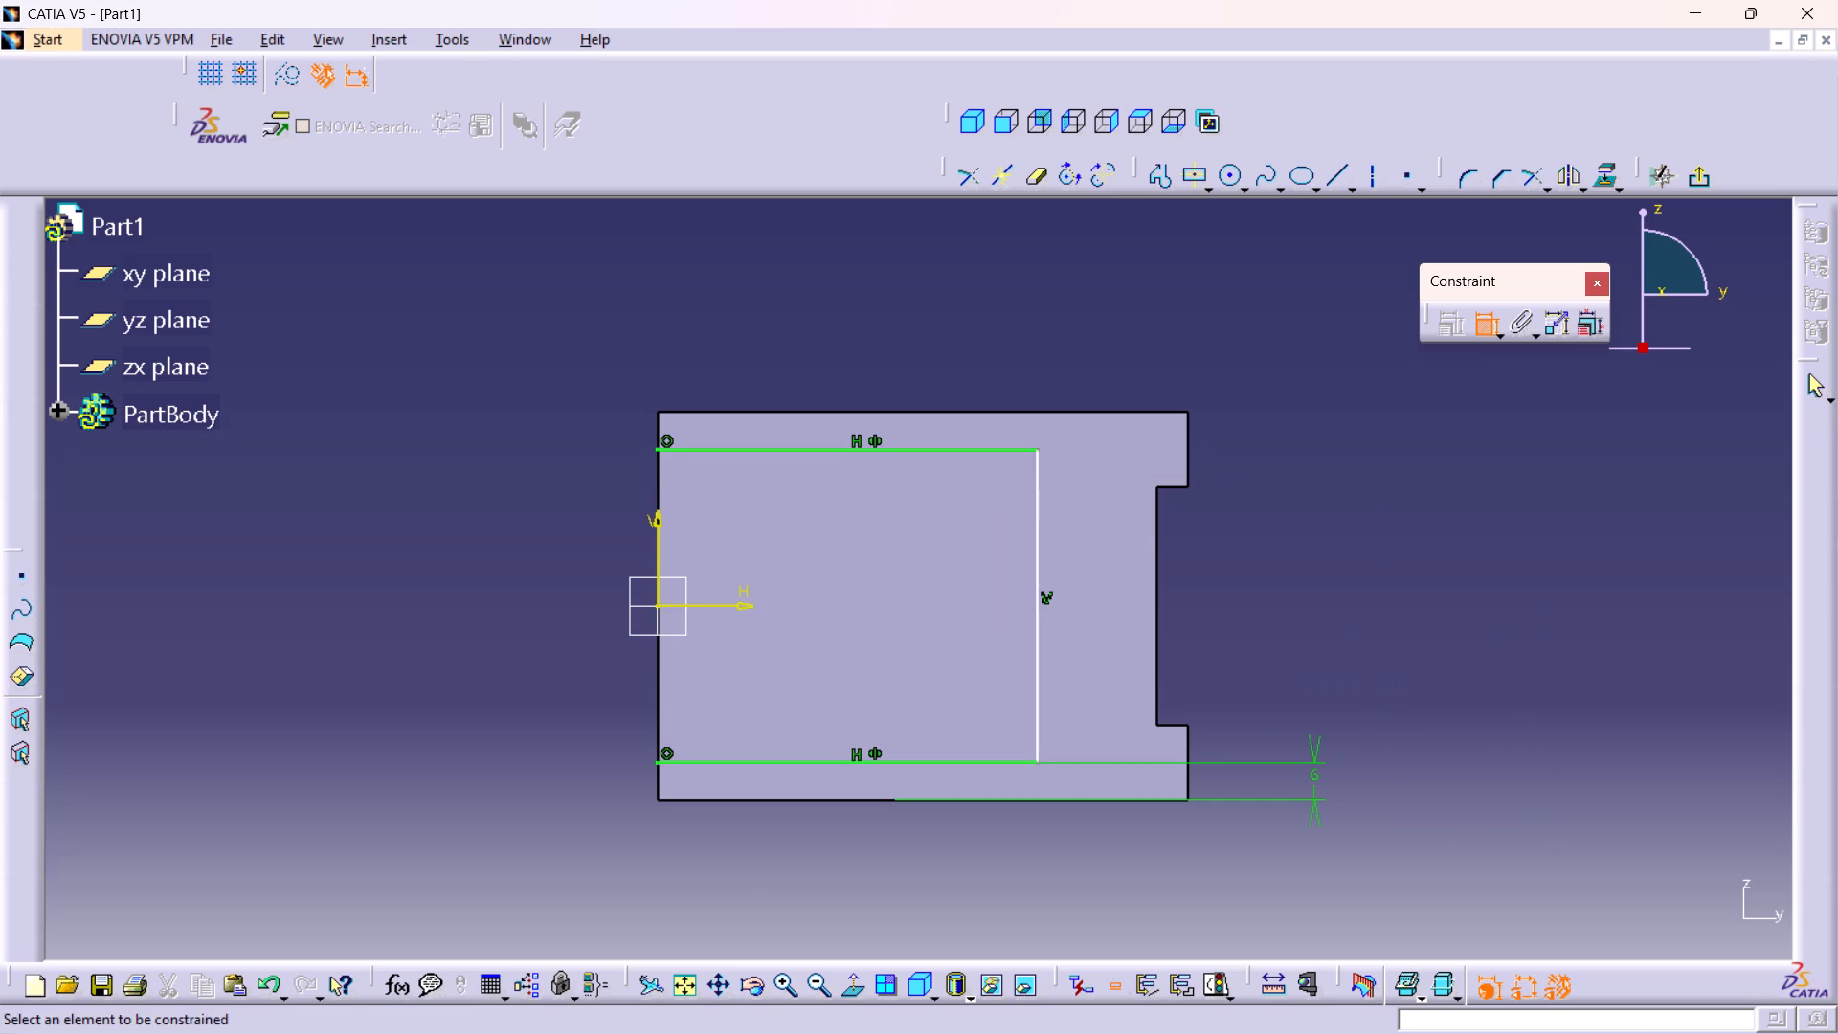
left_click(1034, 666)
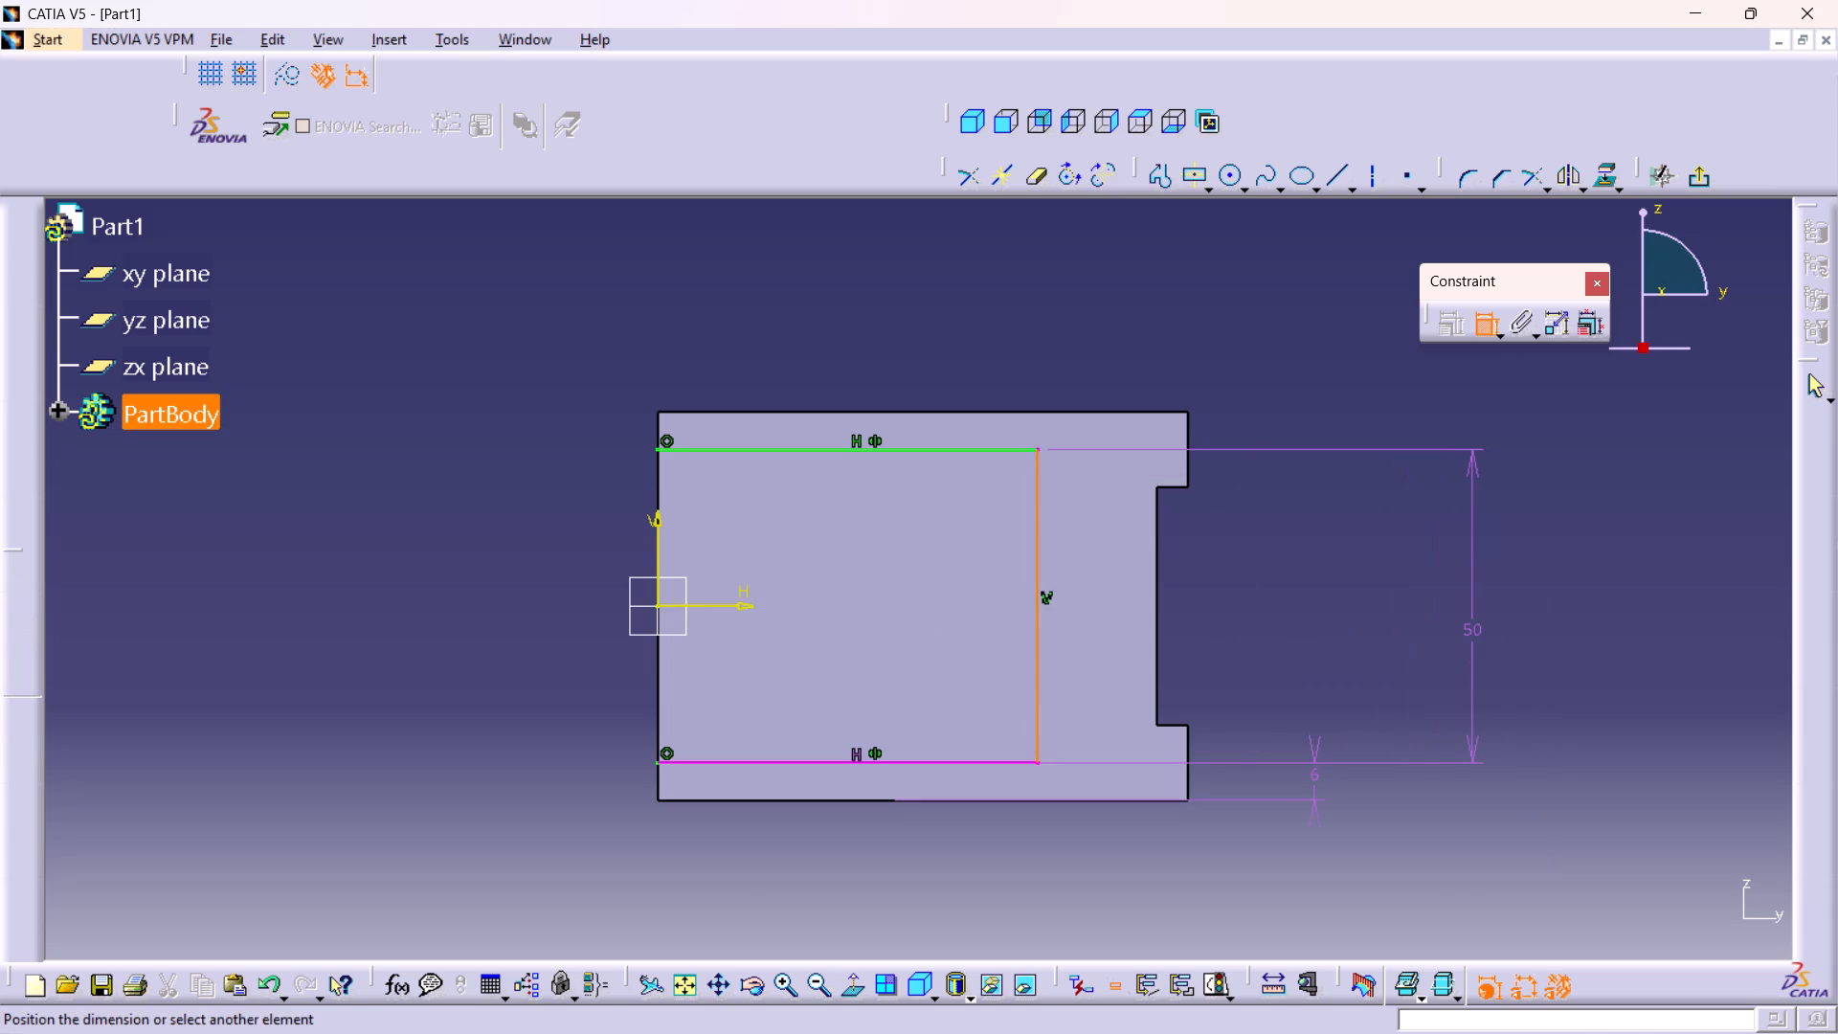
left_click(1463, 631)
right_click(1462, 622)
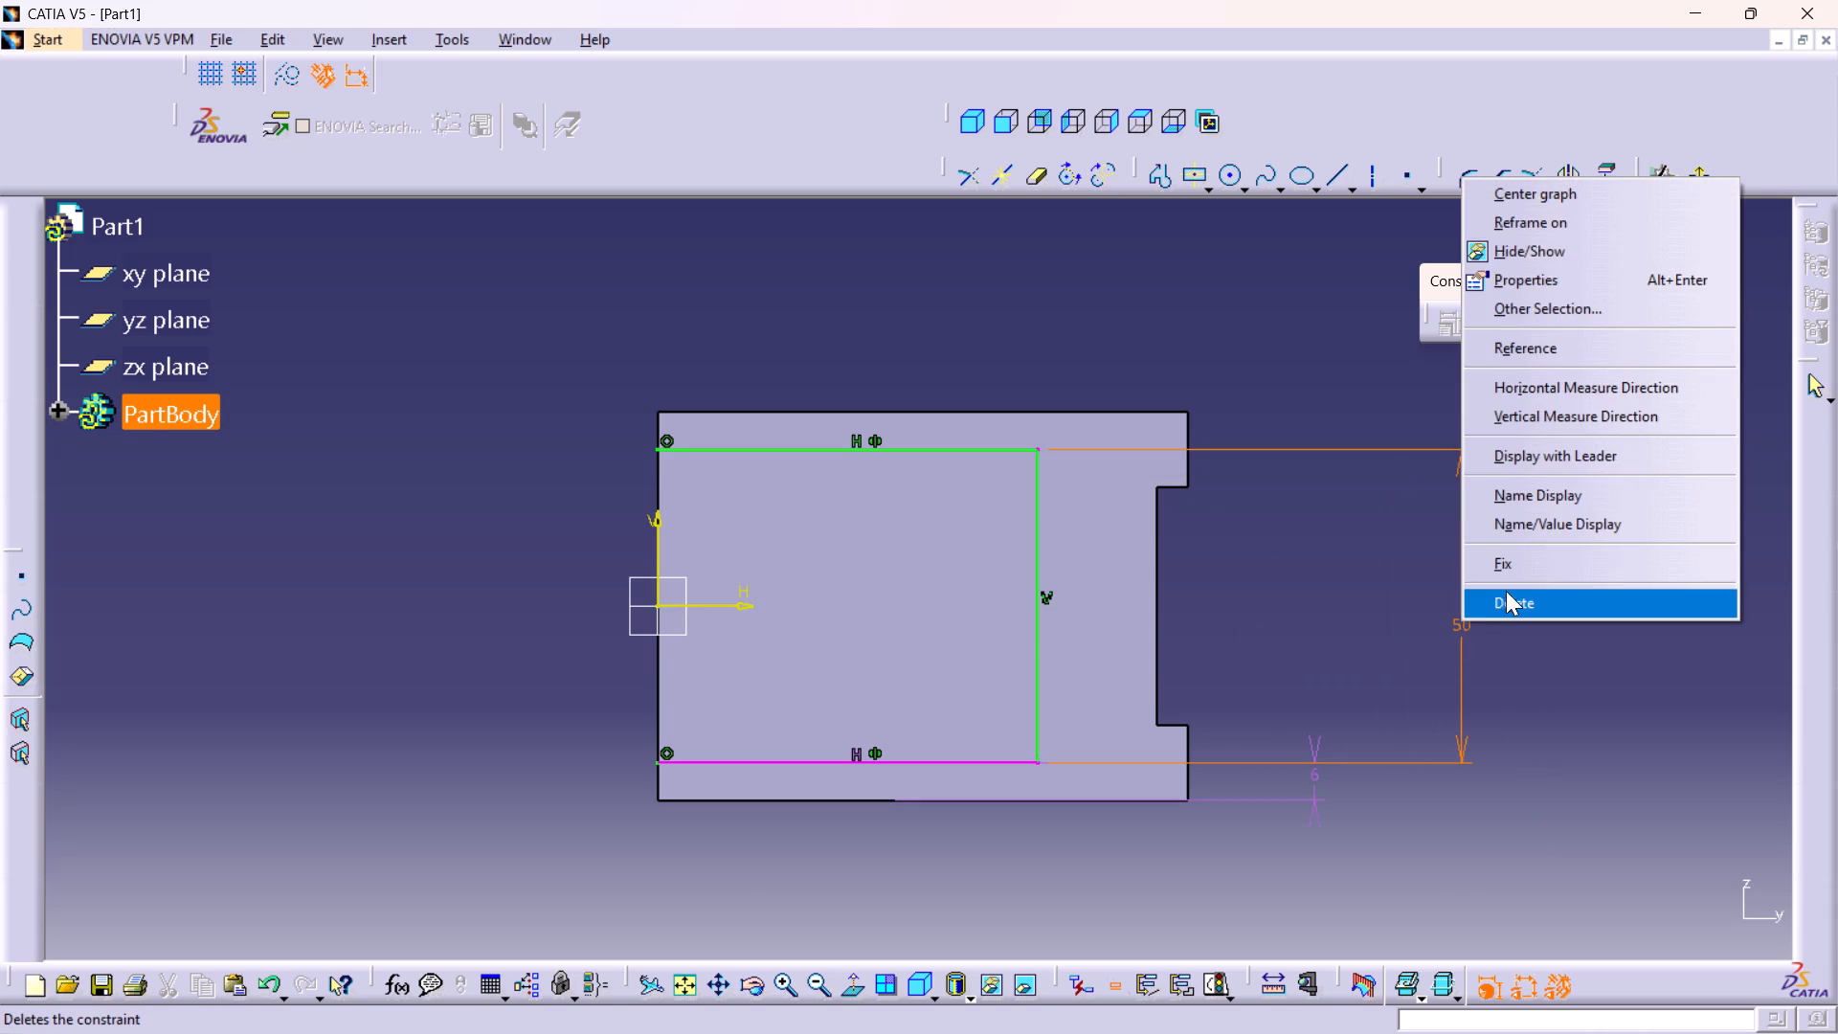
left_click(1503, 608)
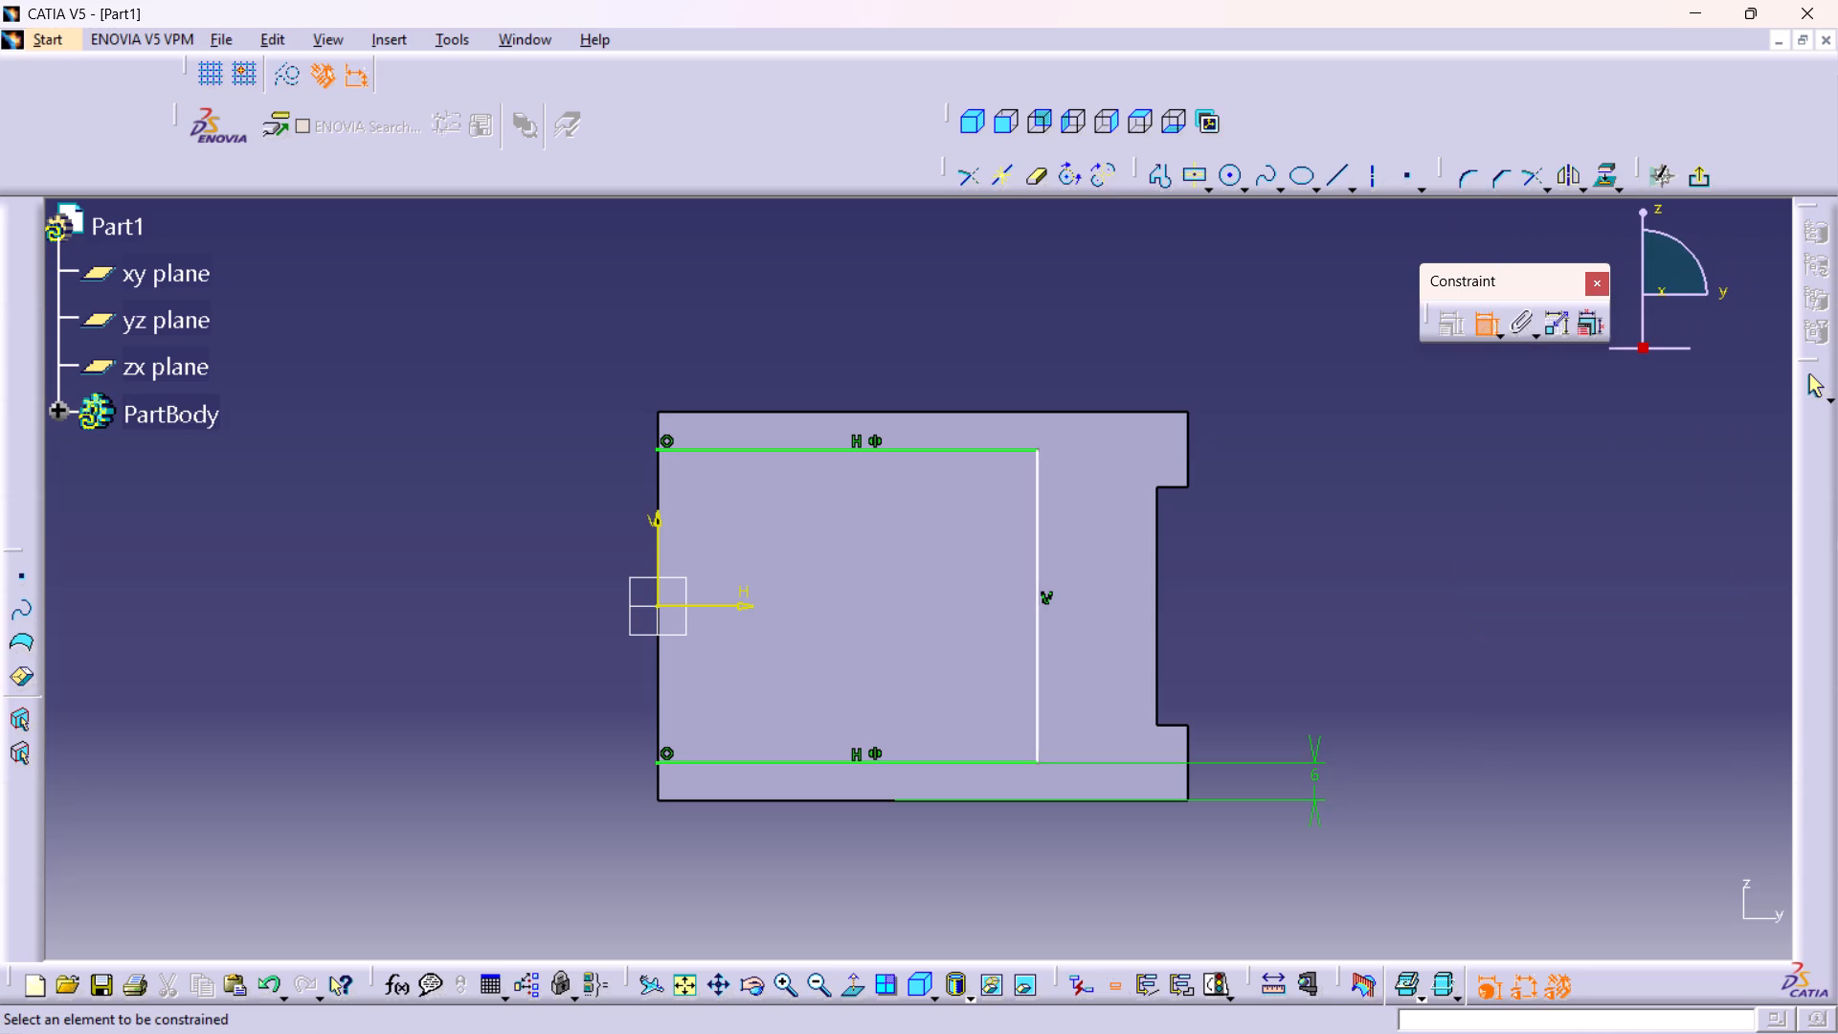
Dimension the profile's vertical line from the V axis and set the distance to 85-12, giving 73 mm.
left_click(1040, 570)
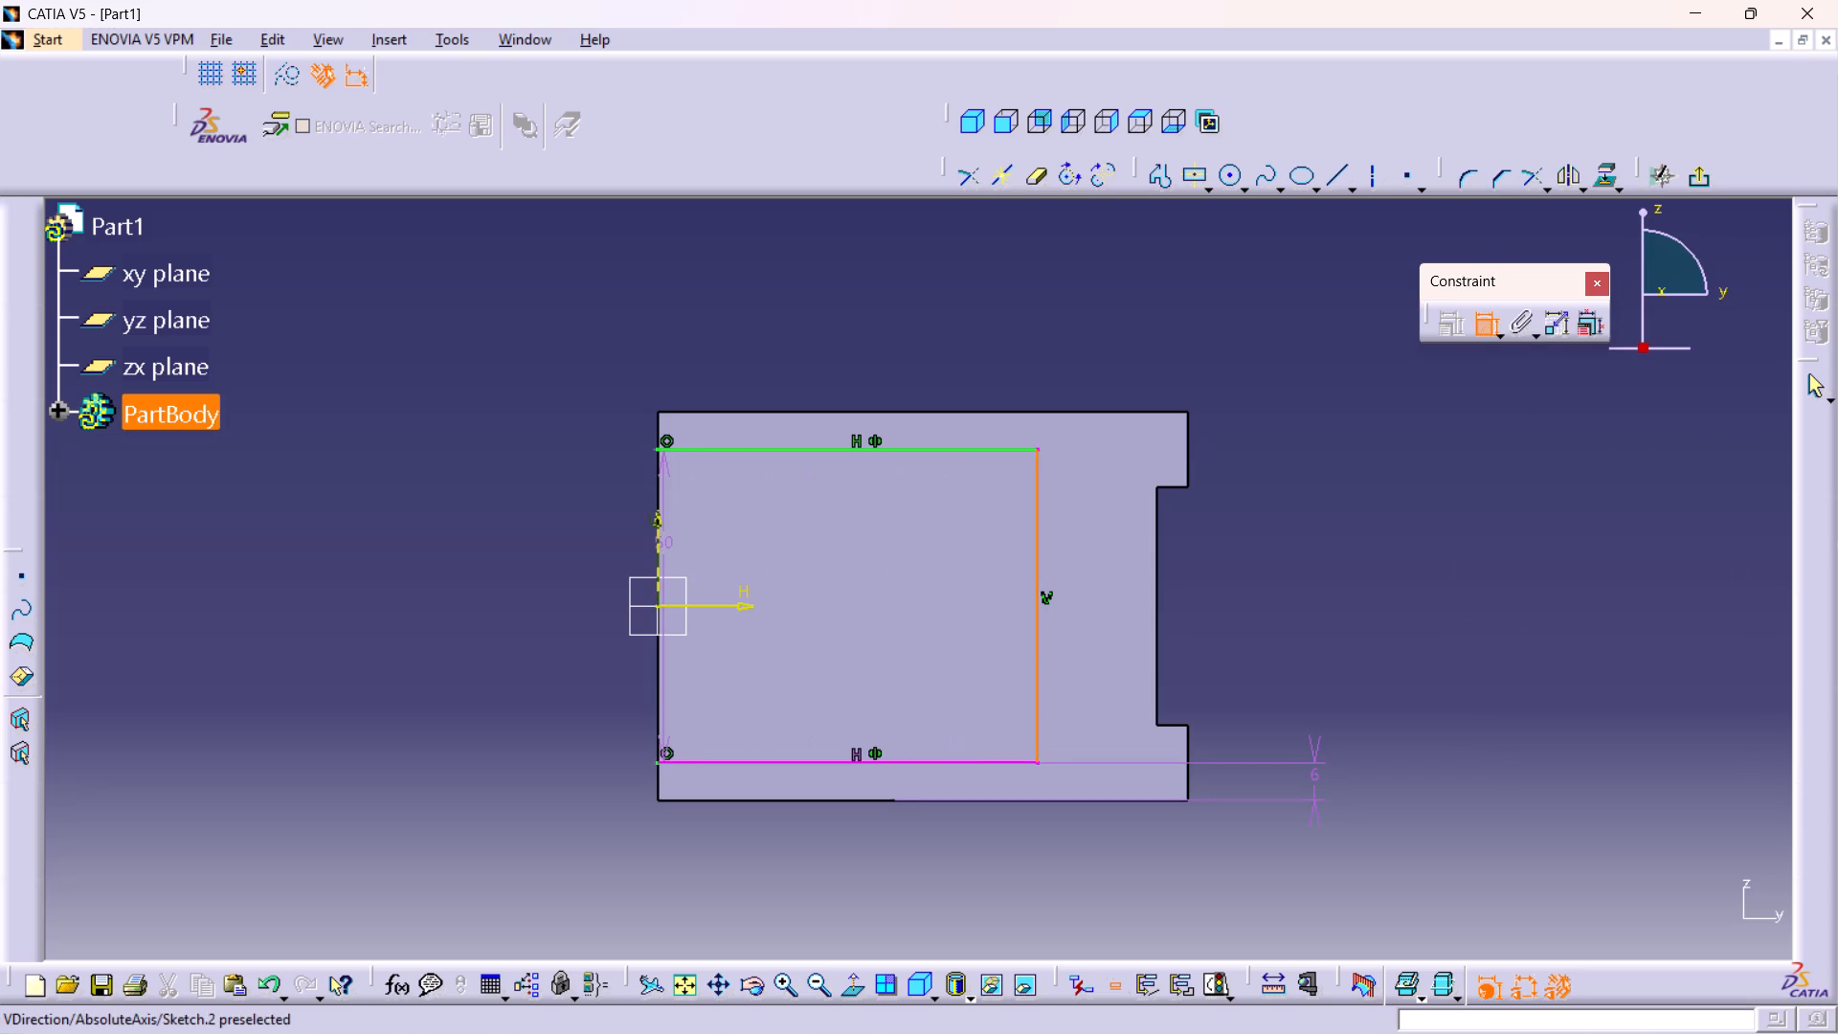
left_click(660, 545)
left_click(844, 343)
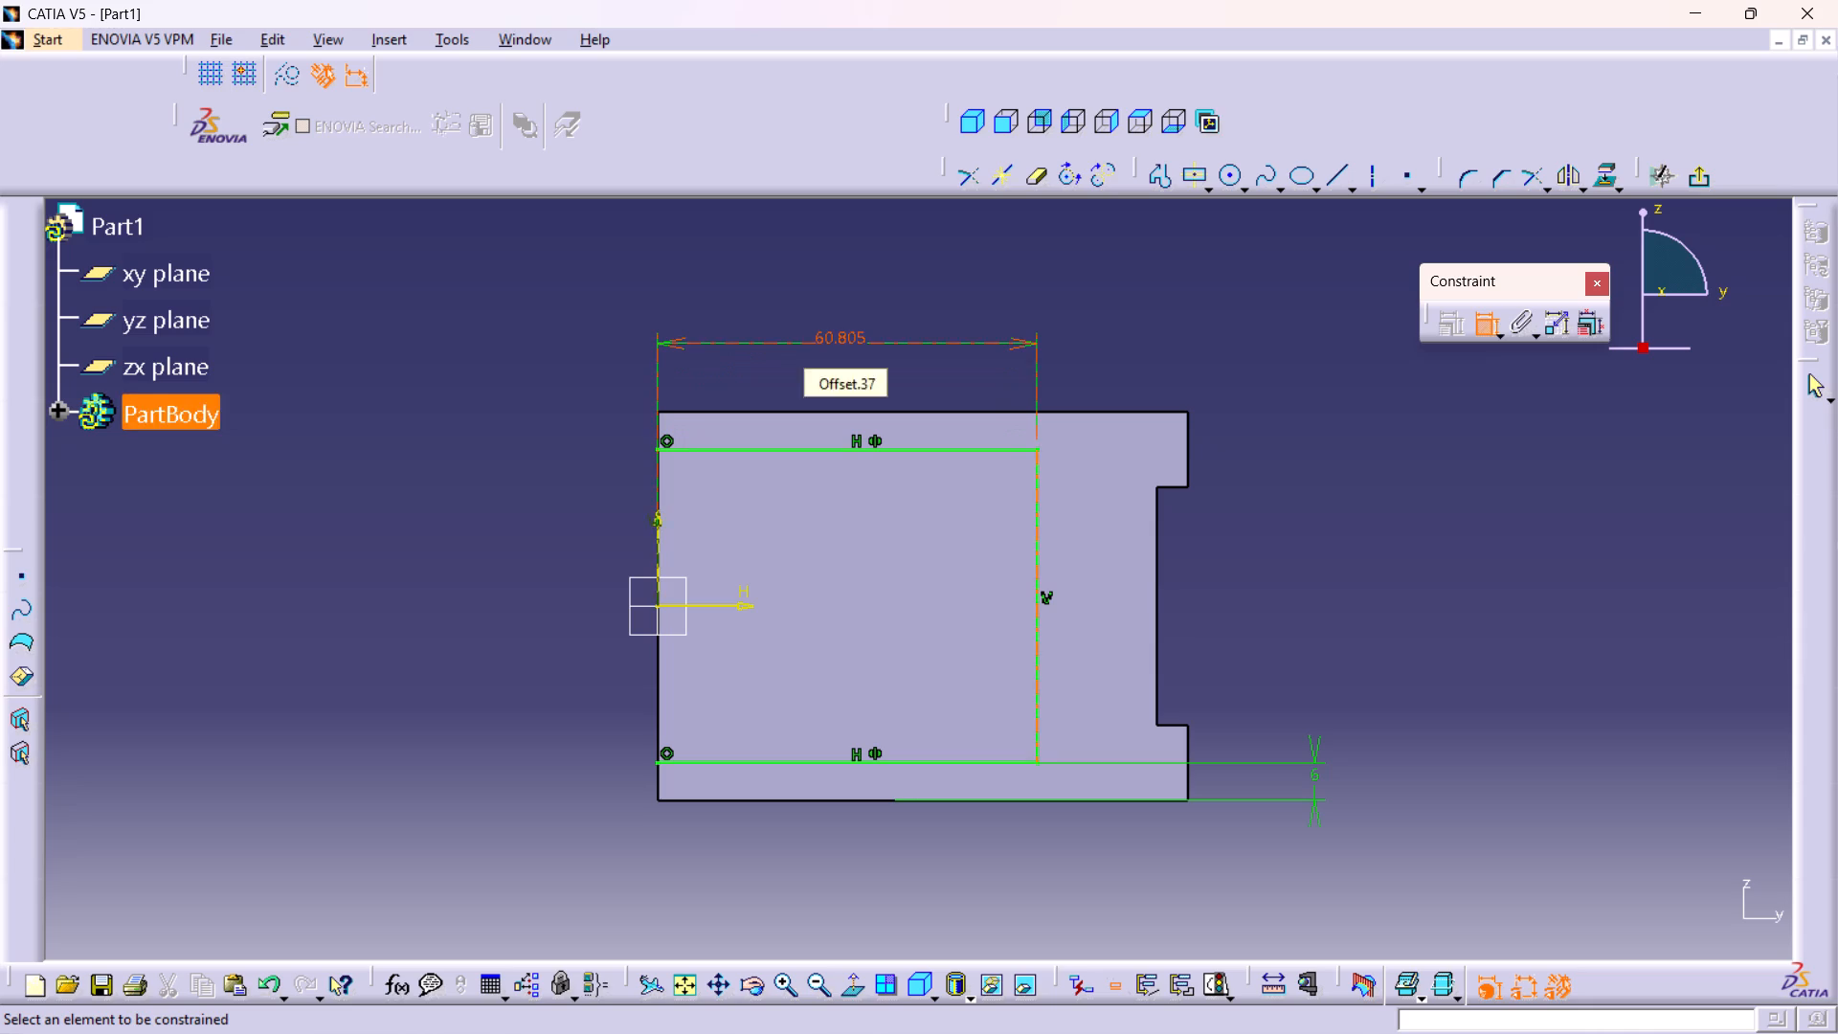
double_click(841, 338)
type("85-12")
key("Return")
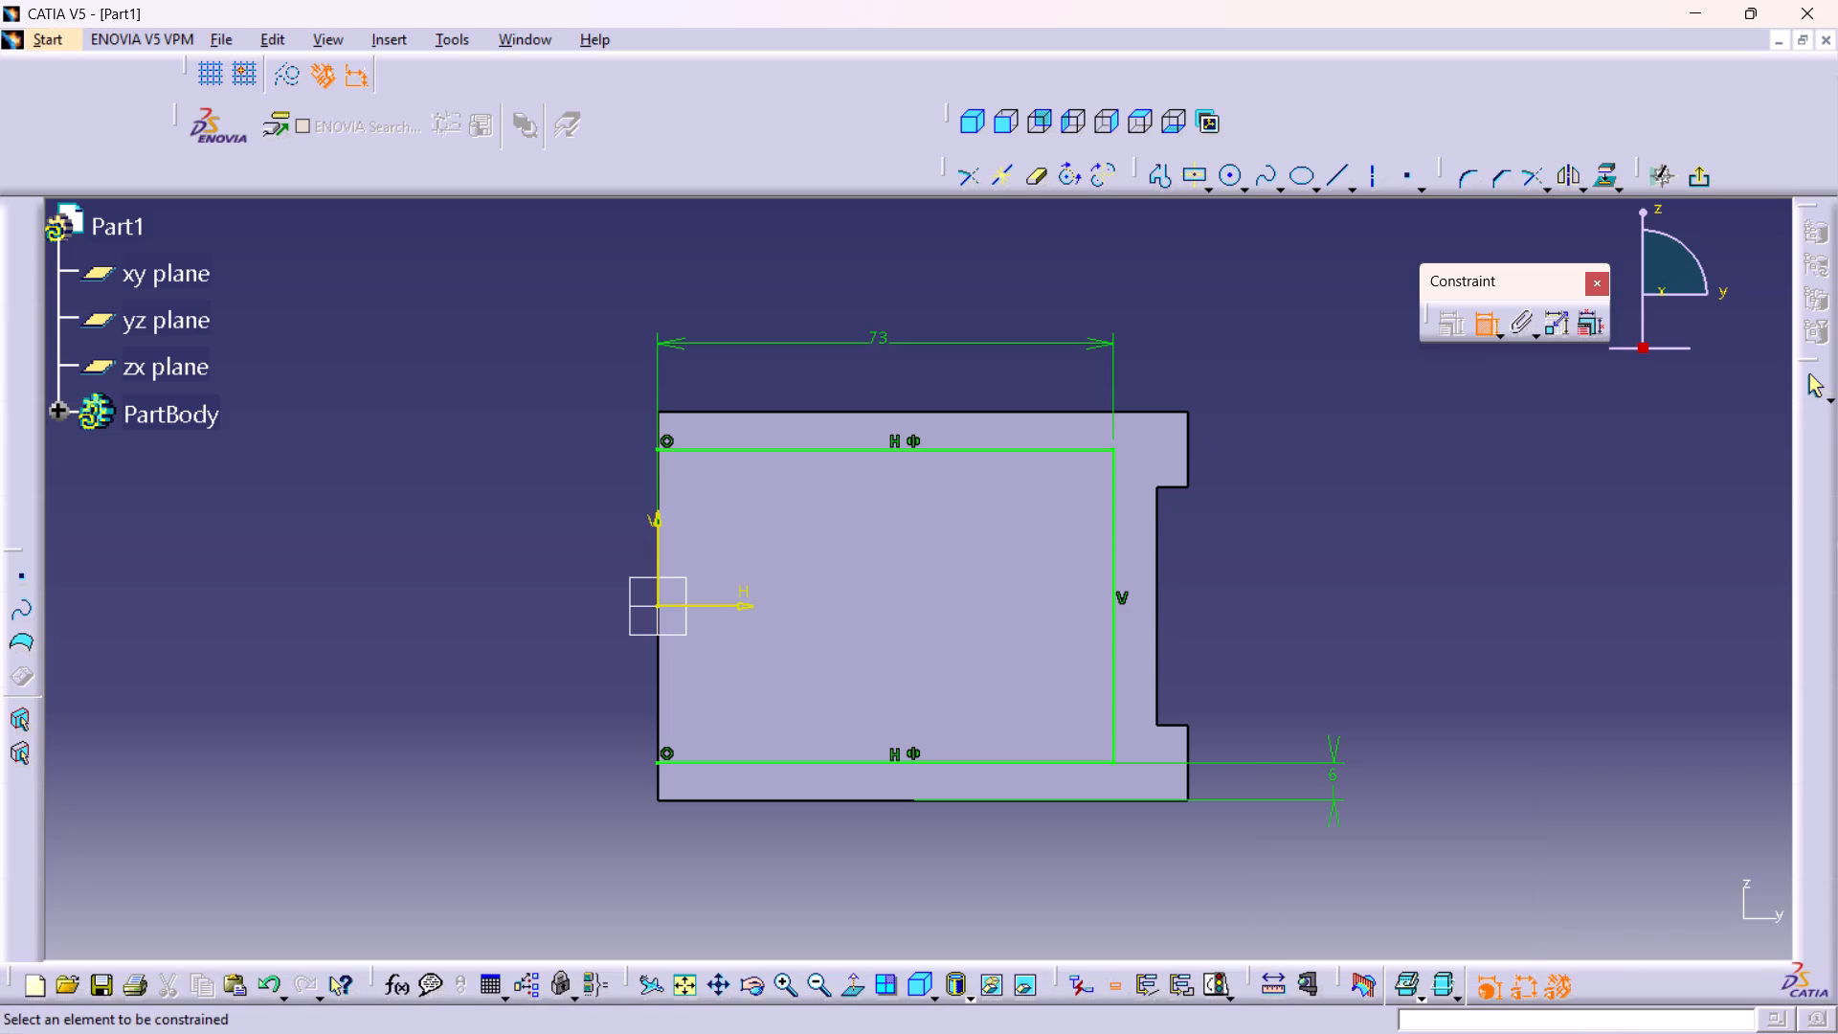
Exit the sketch and cut the profile as a pocket with a depth of 3 mm.
left_click(1699, 177)
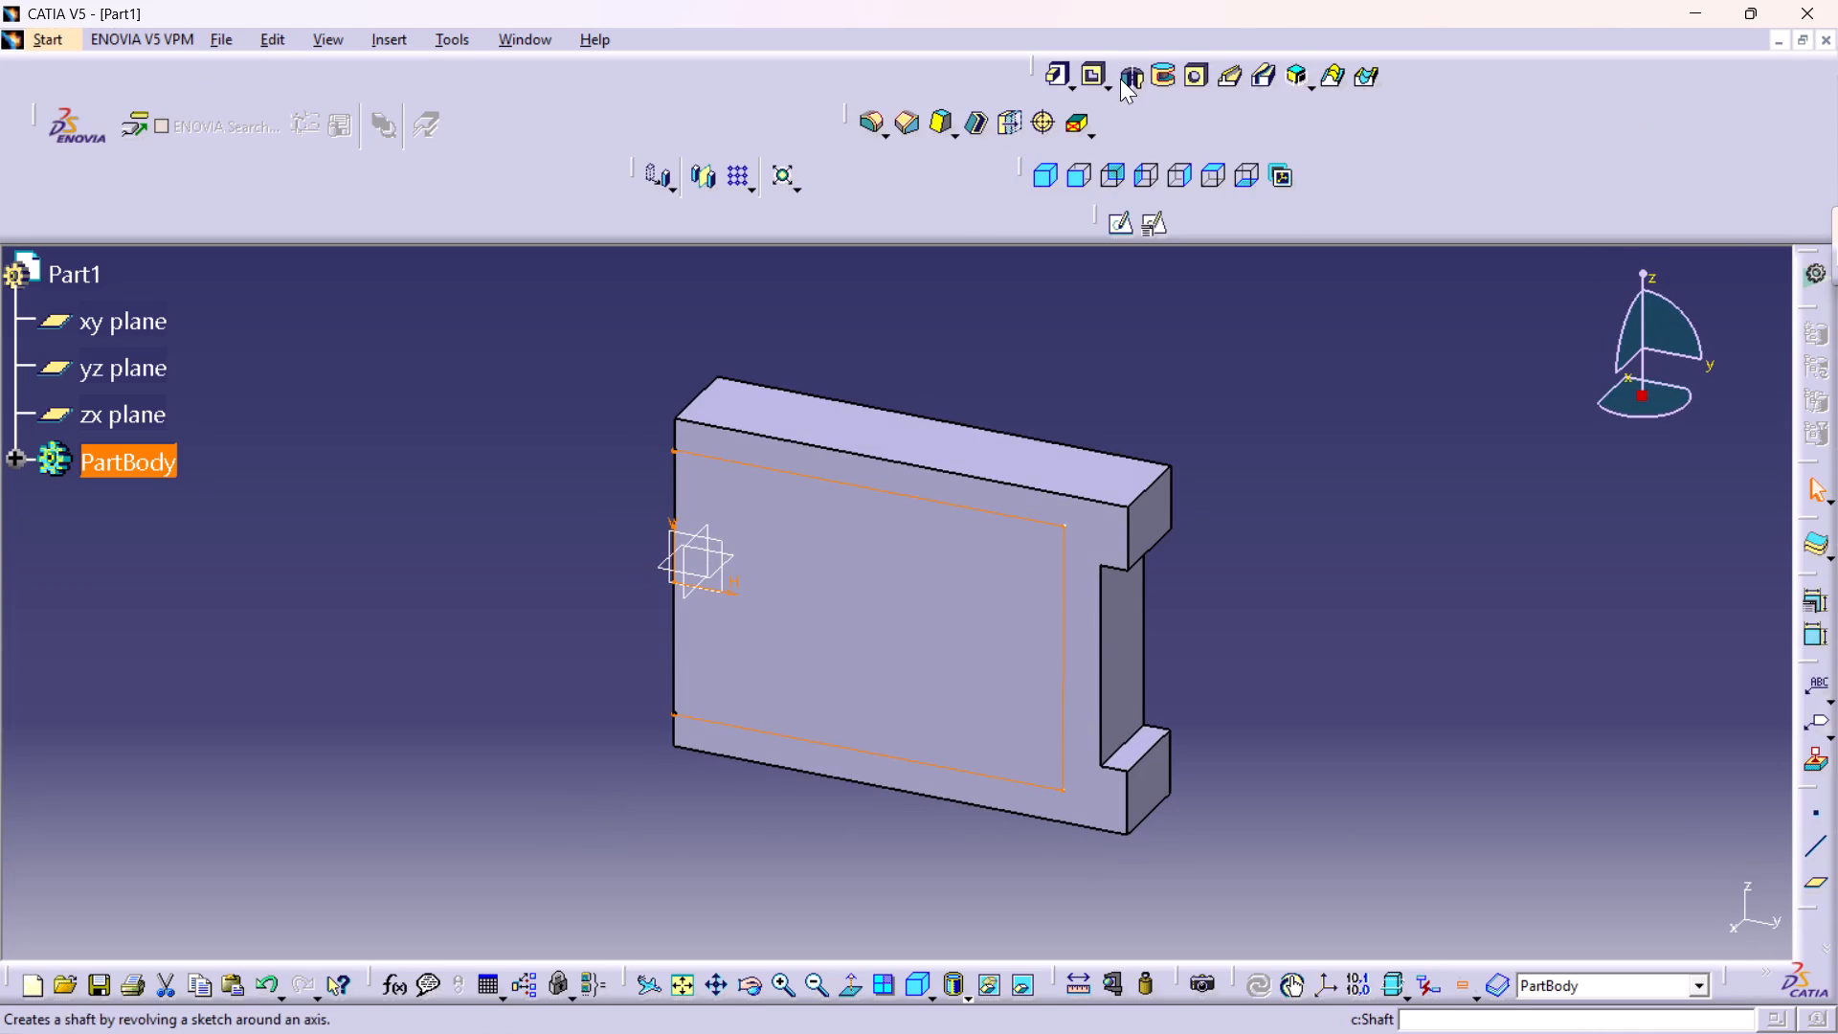
left_click(1093, 75)
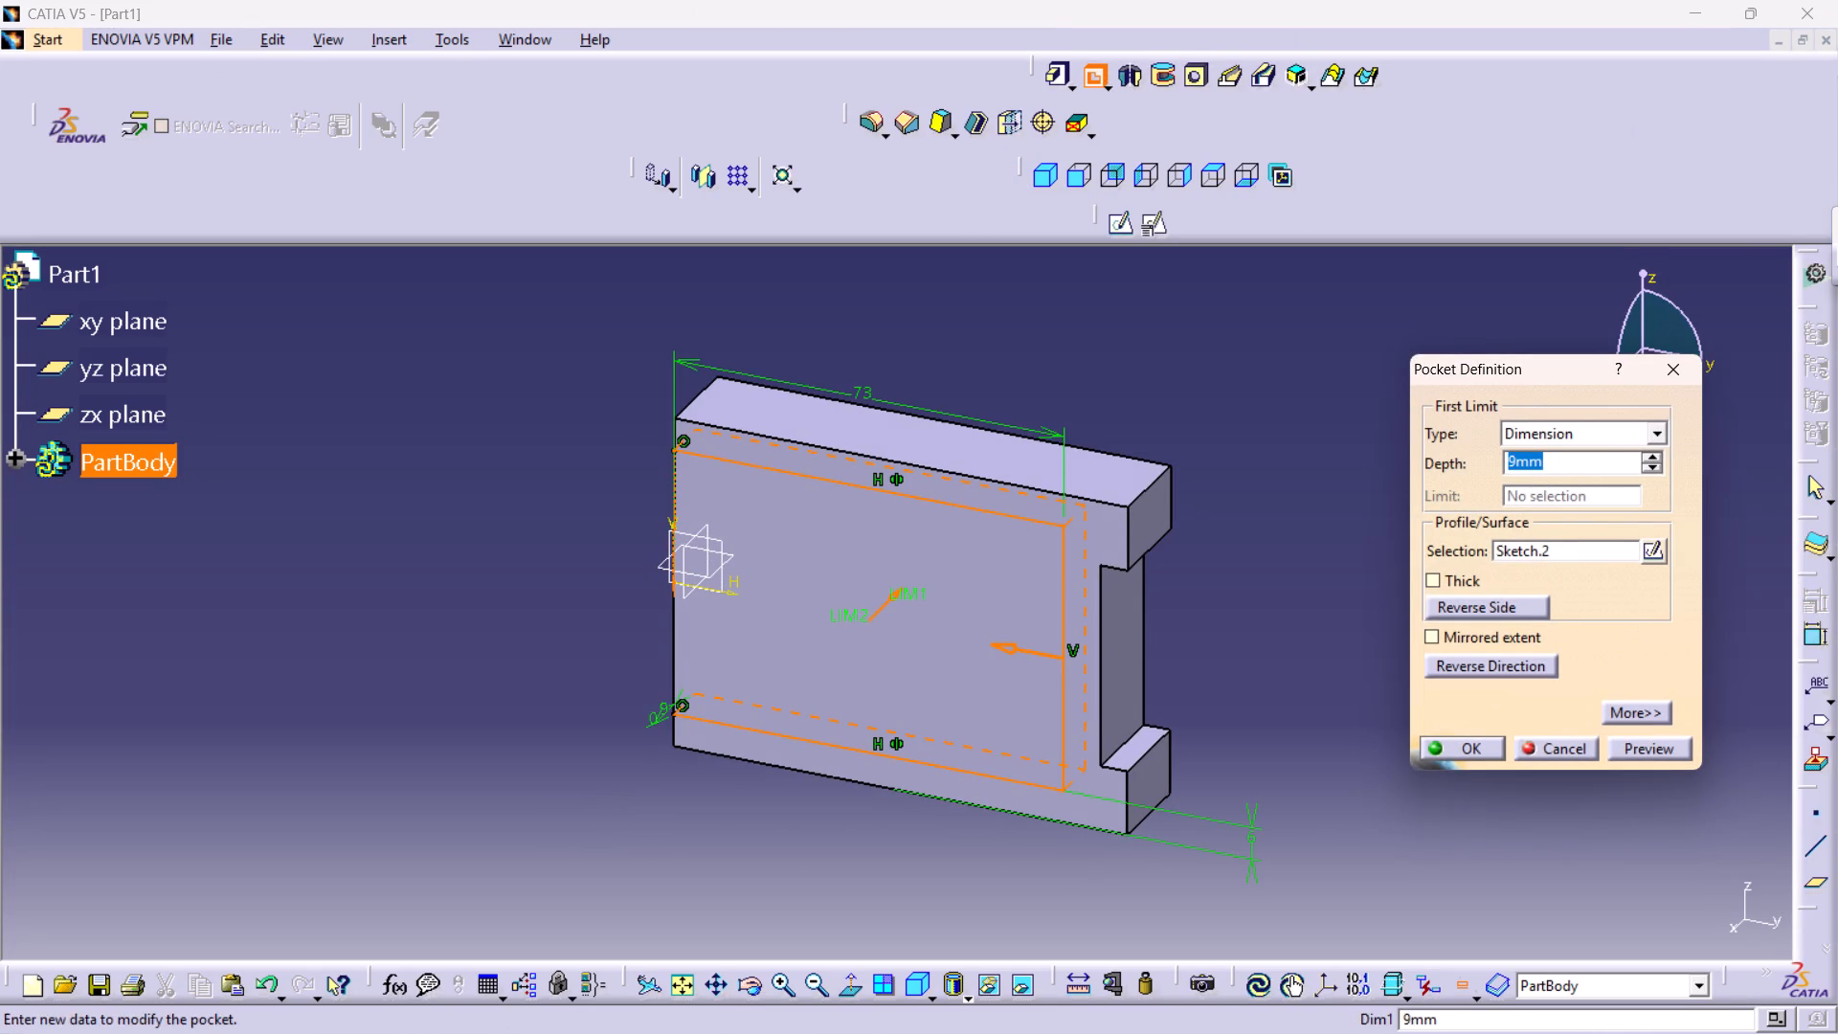
key("3")
key("Return")
left_click(1425, 596)
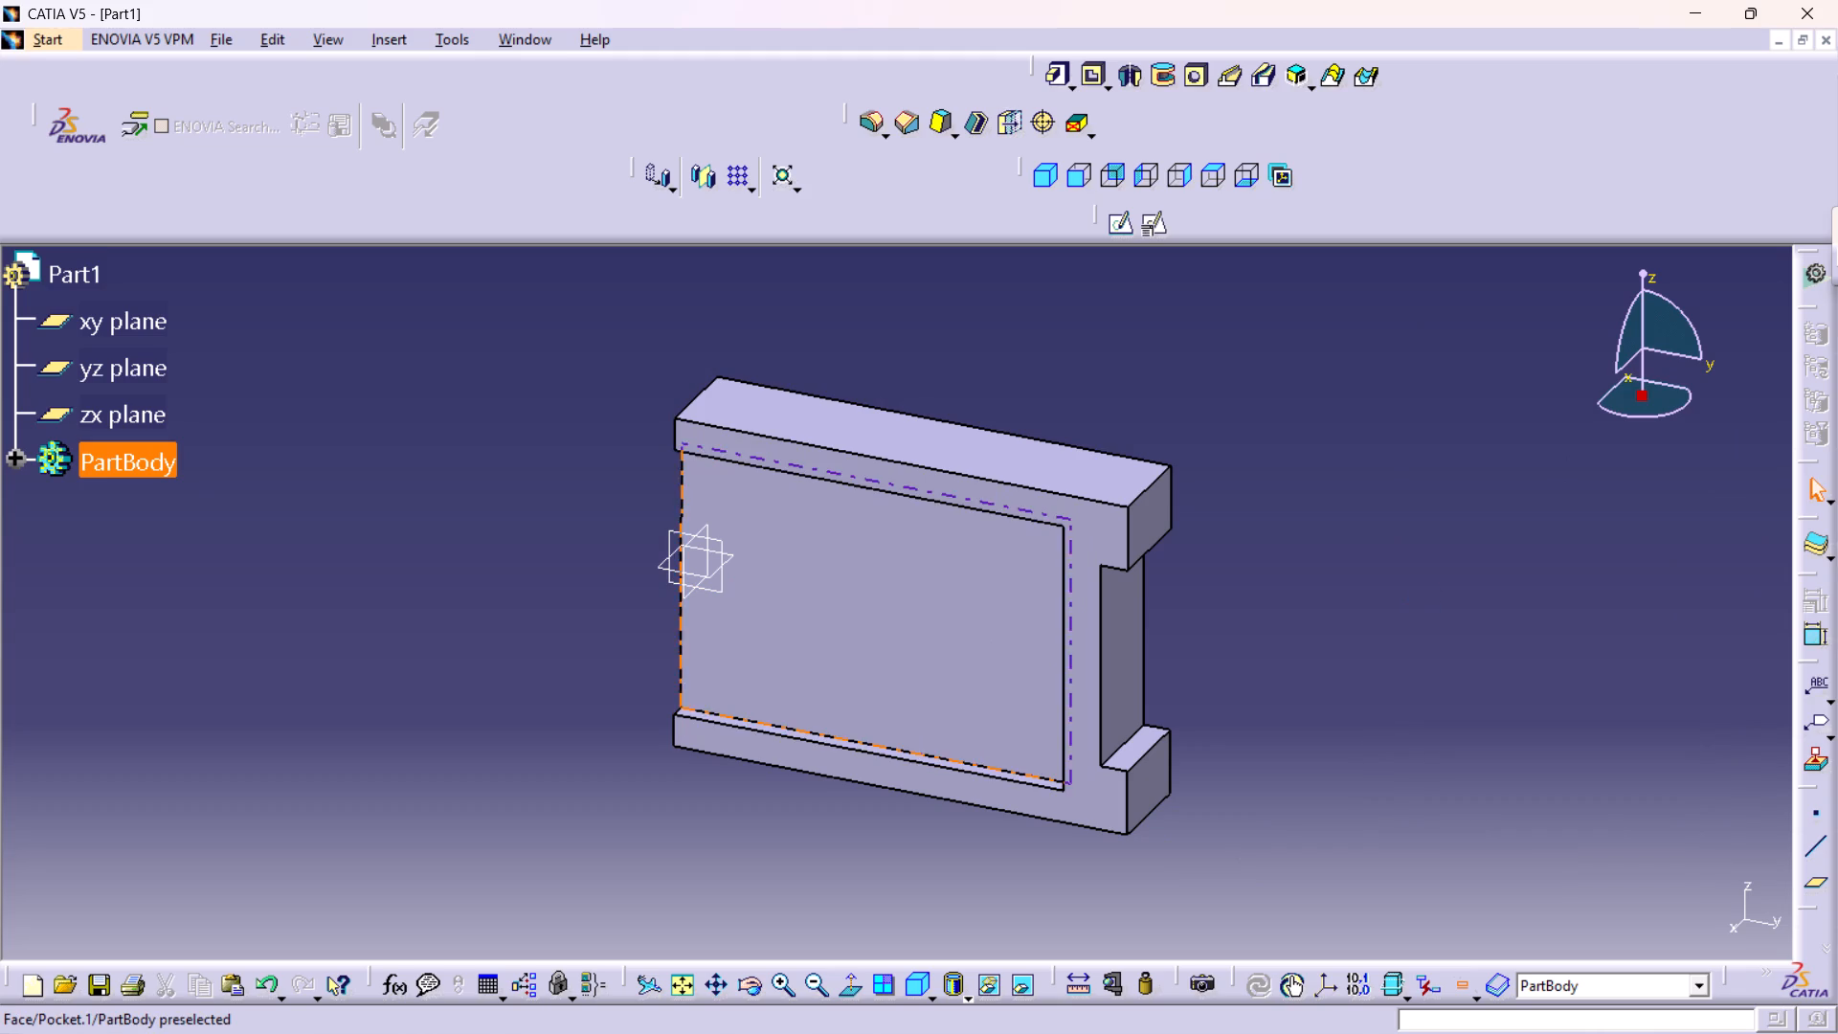
Start a sketch on the pocket floor and draw two circles centred on the H axis, about 13 mm and 15 mm in diameter.
left_click(891, 617)
left_click(1120, 221)
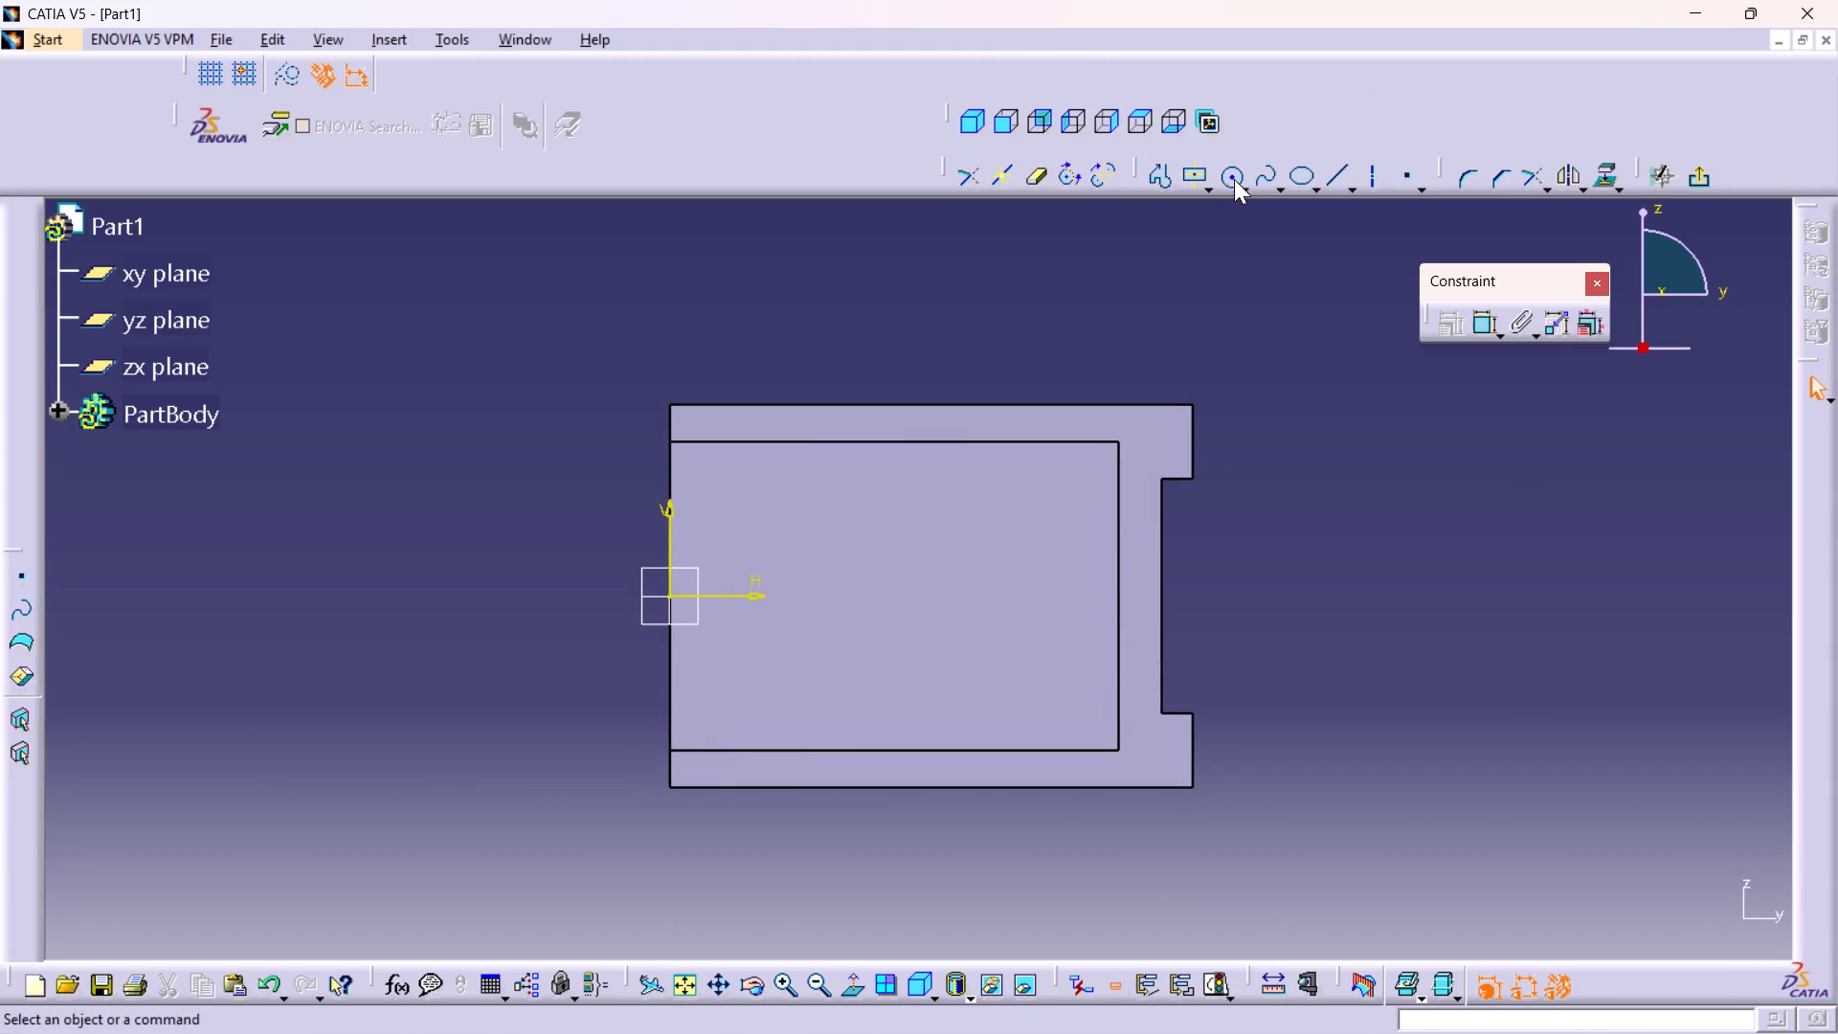
double_click(1234, 177)
double_click(1229, 178)
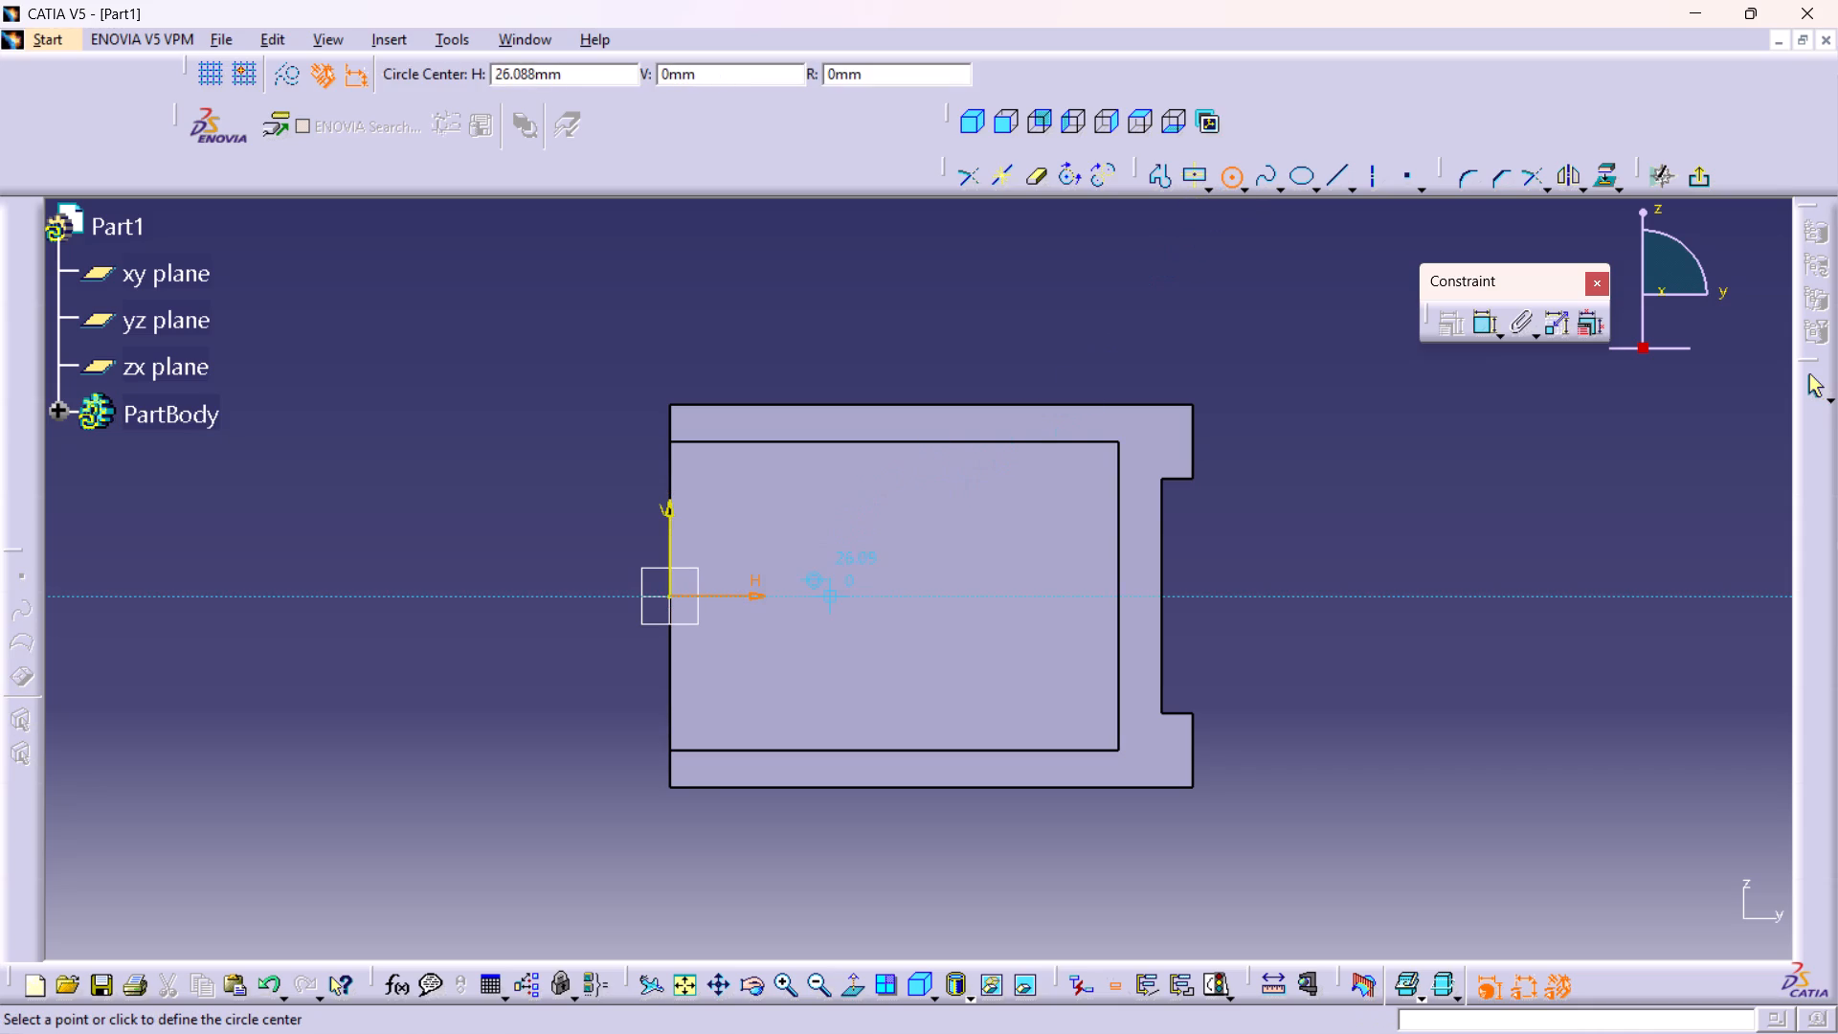
left_click(843, 593)
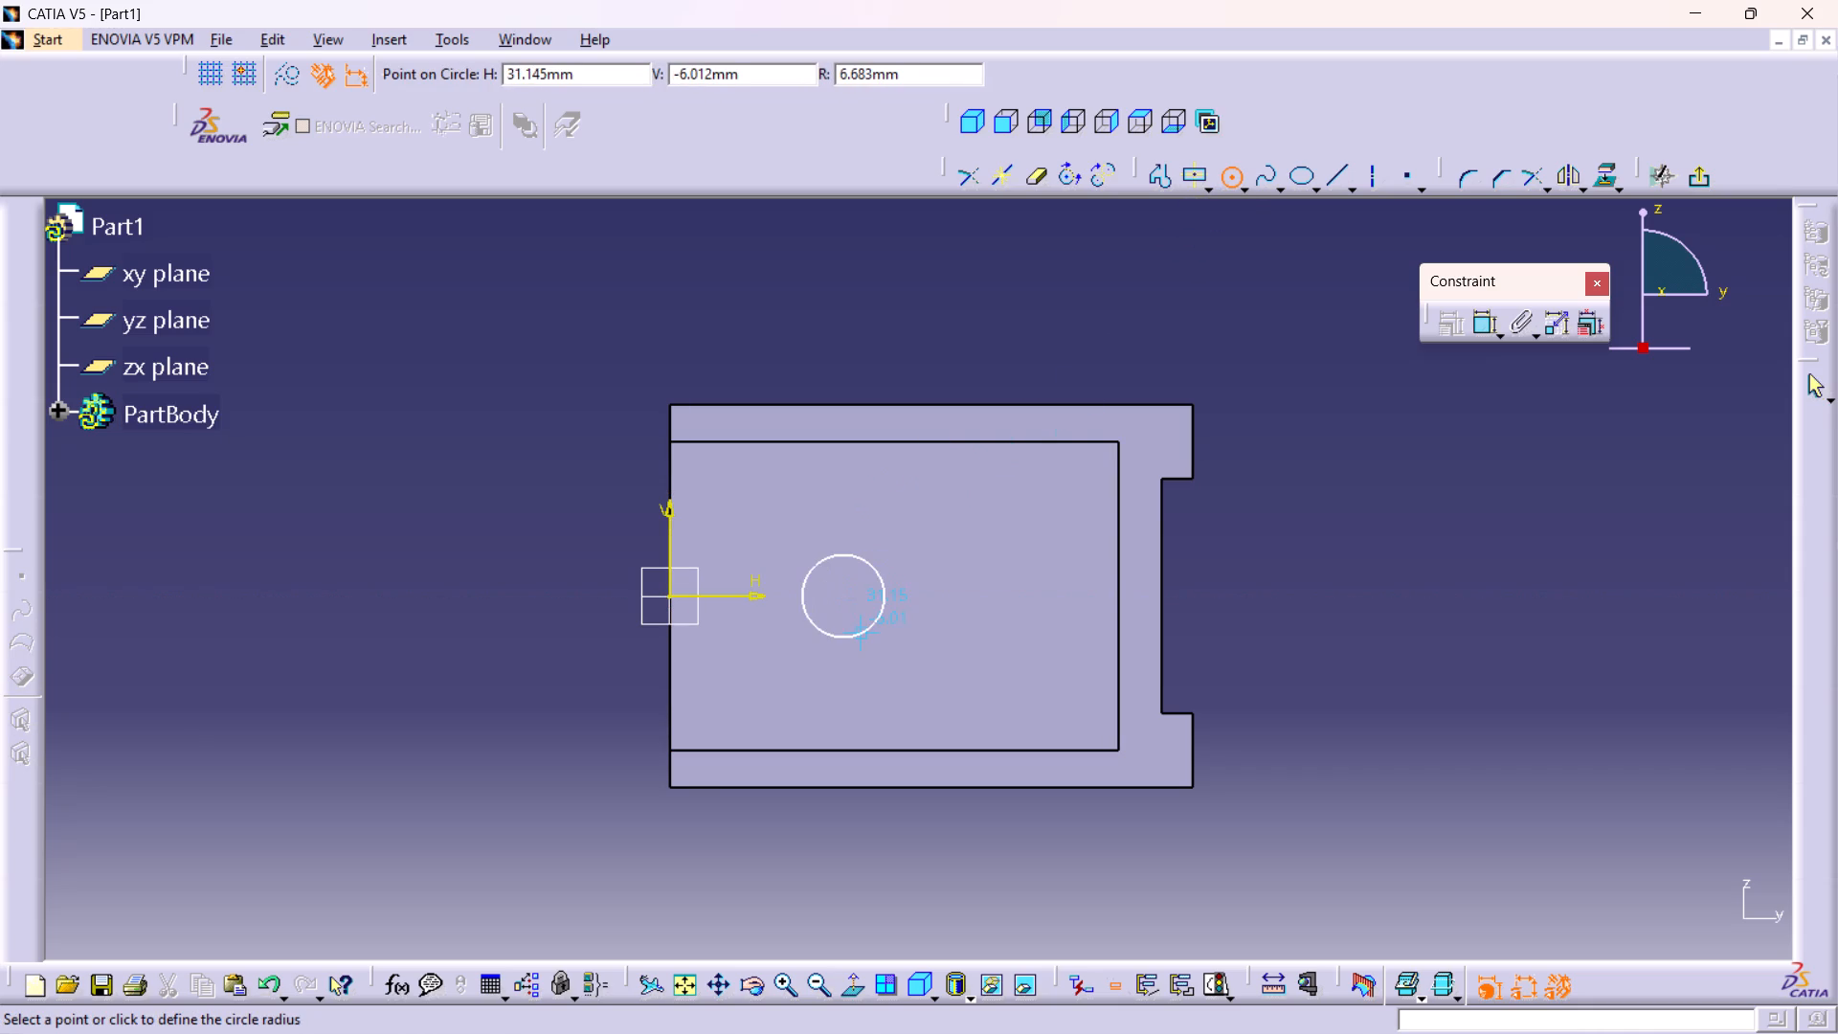
left_click(863, 635)
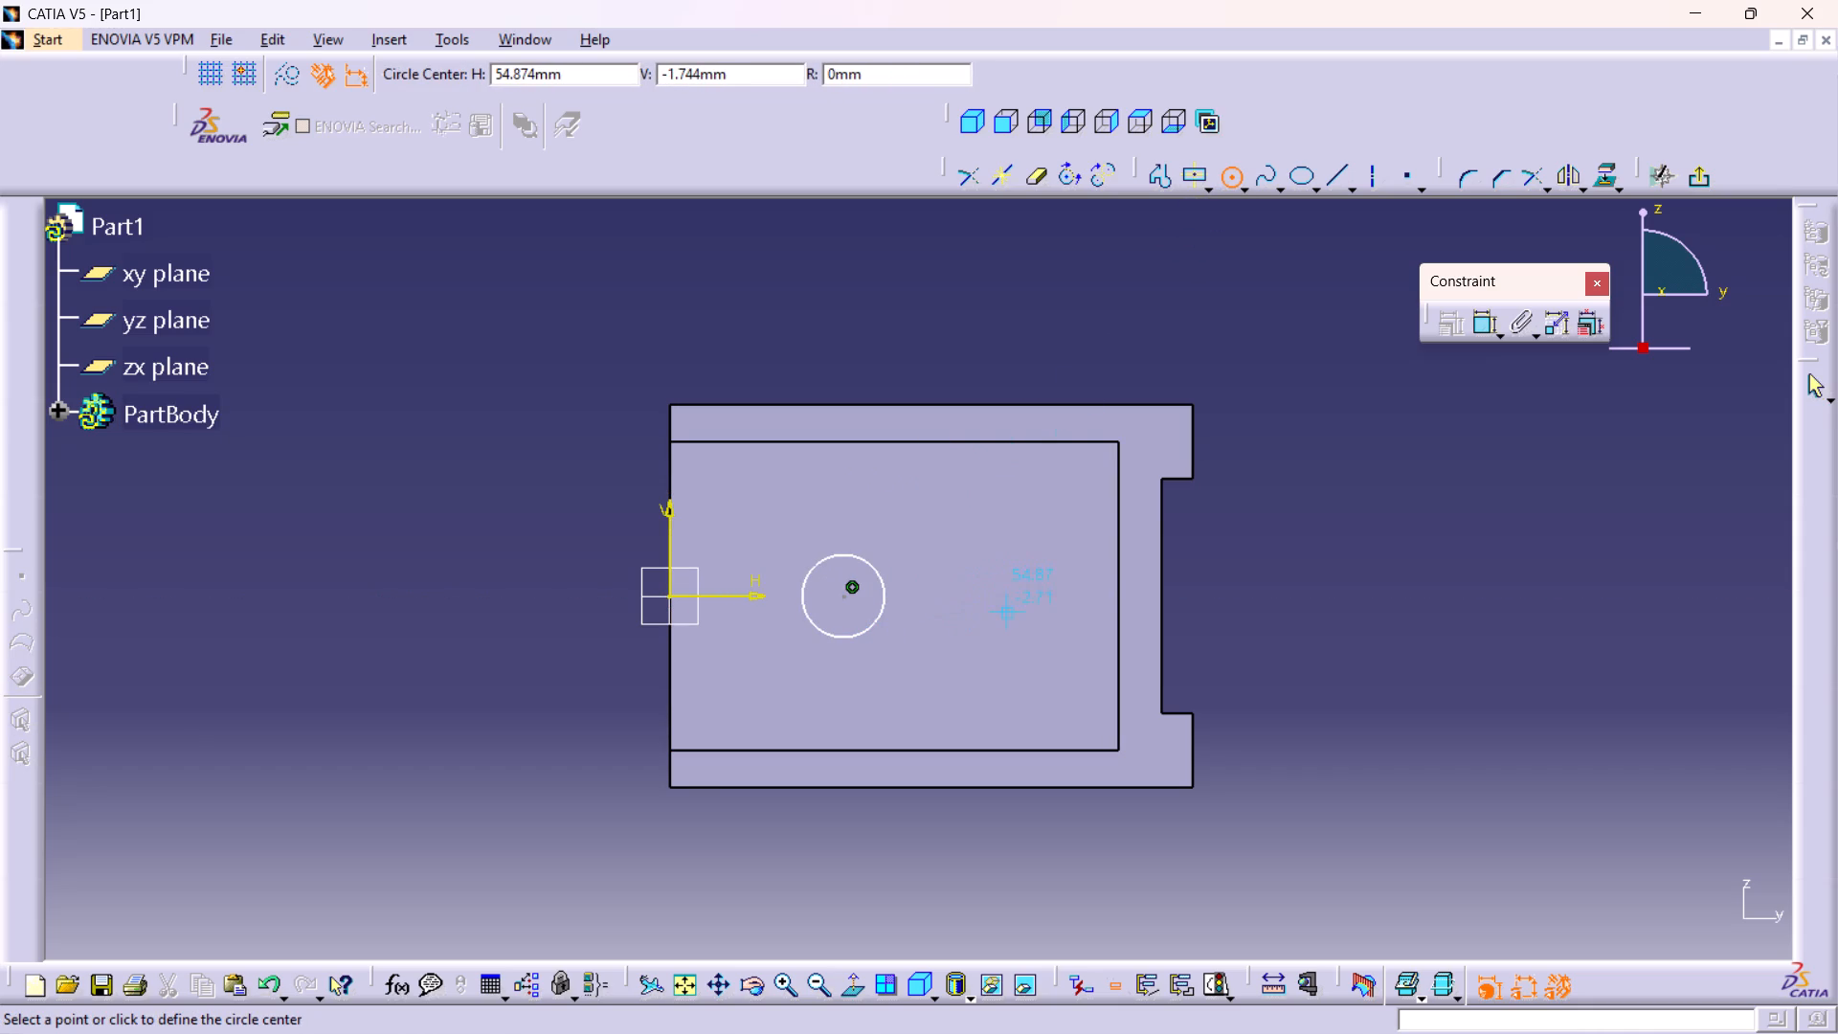
left_click(1007, 596)
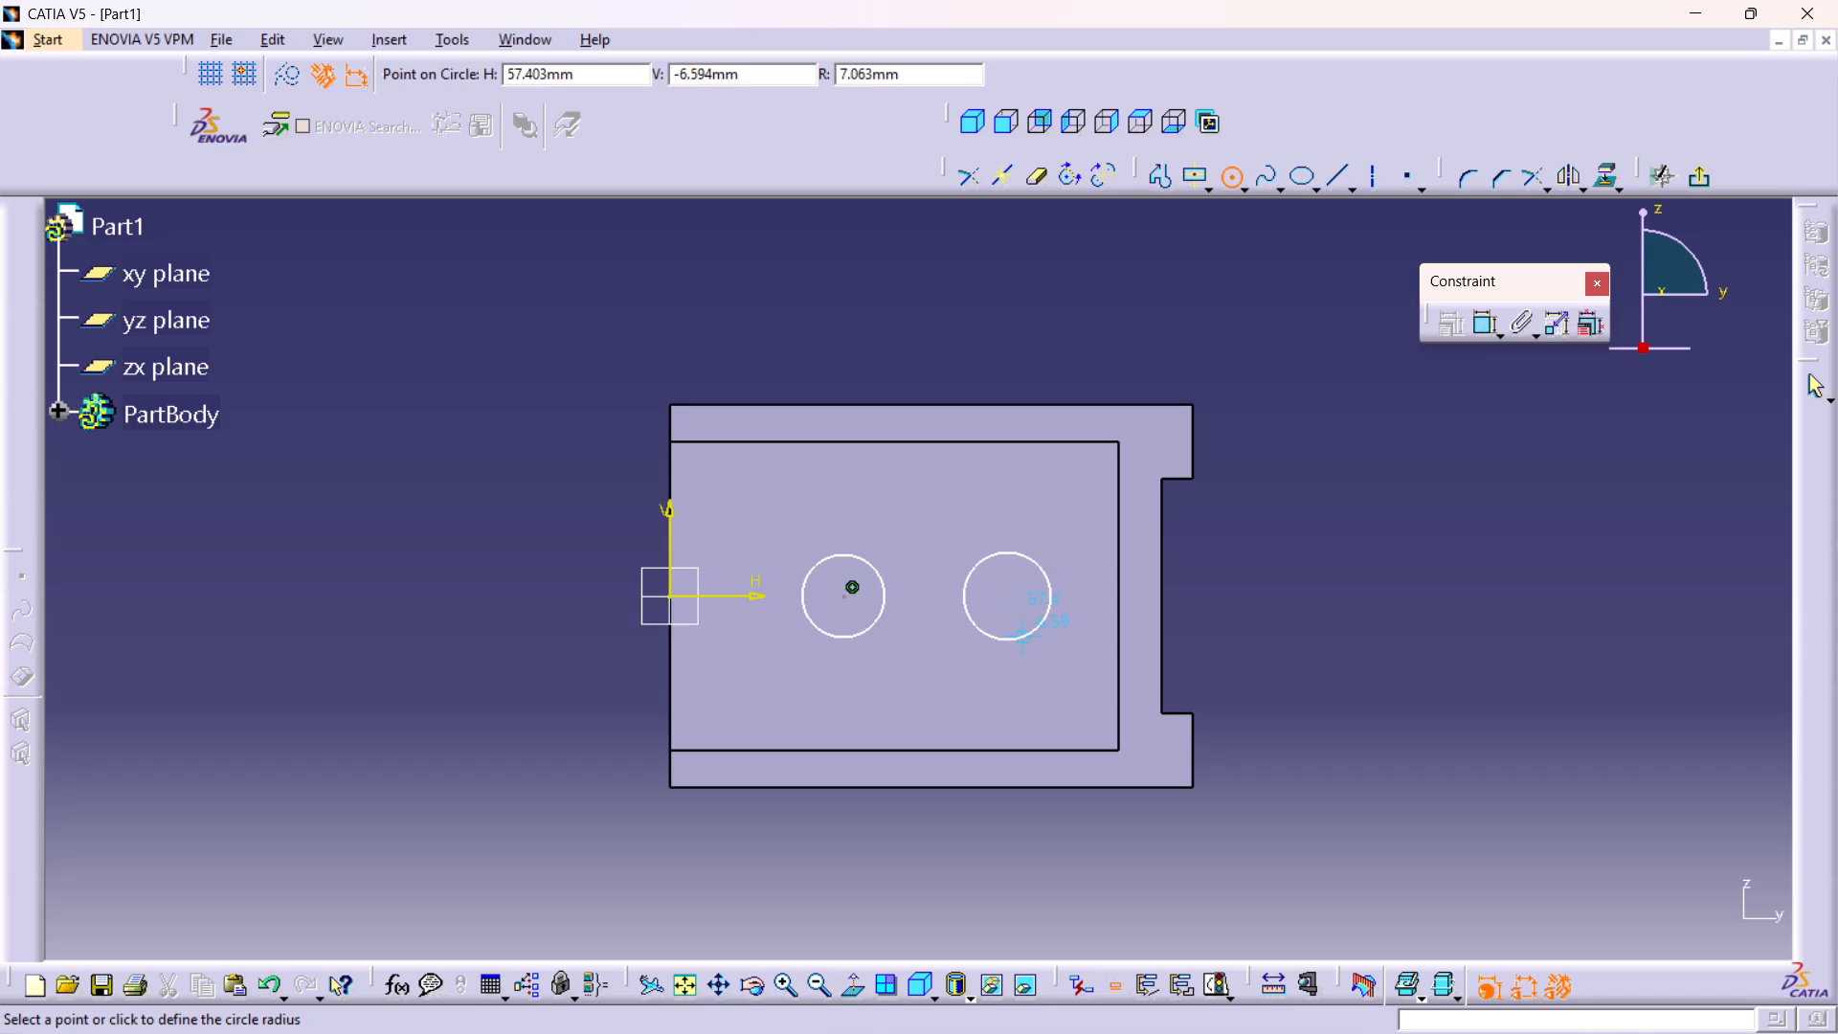
left_click(1020, 641)
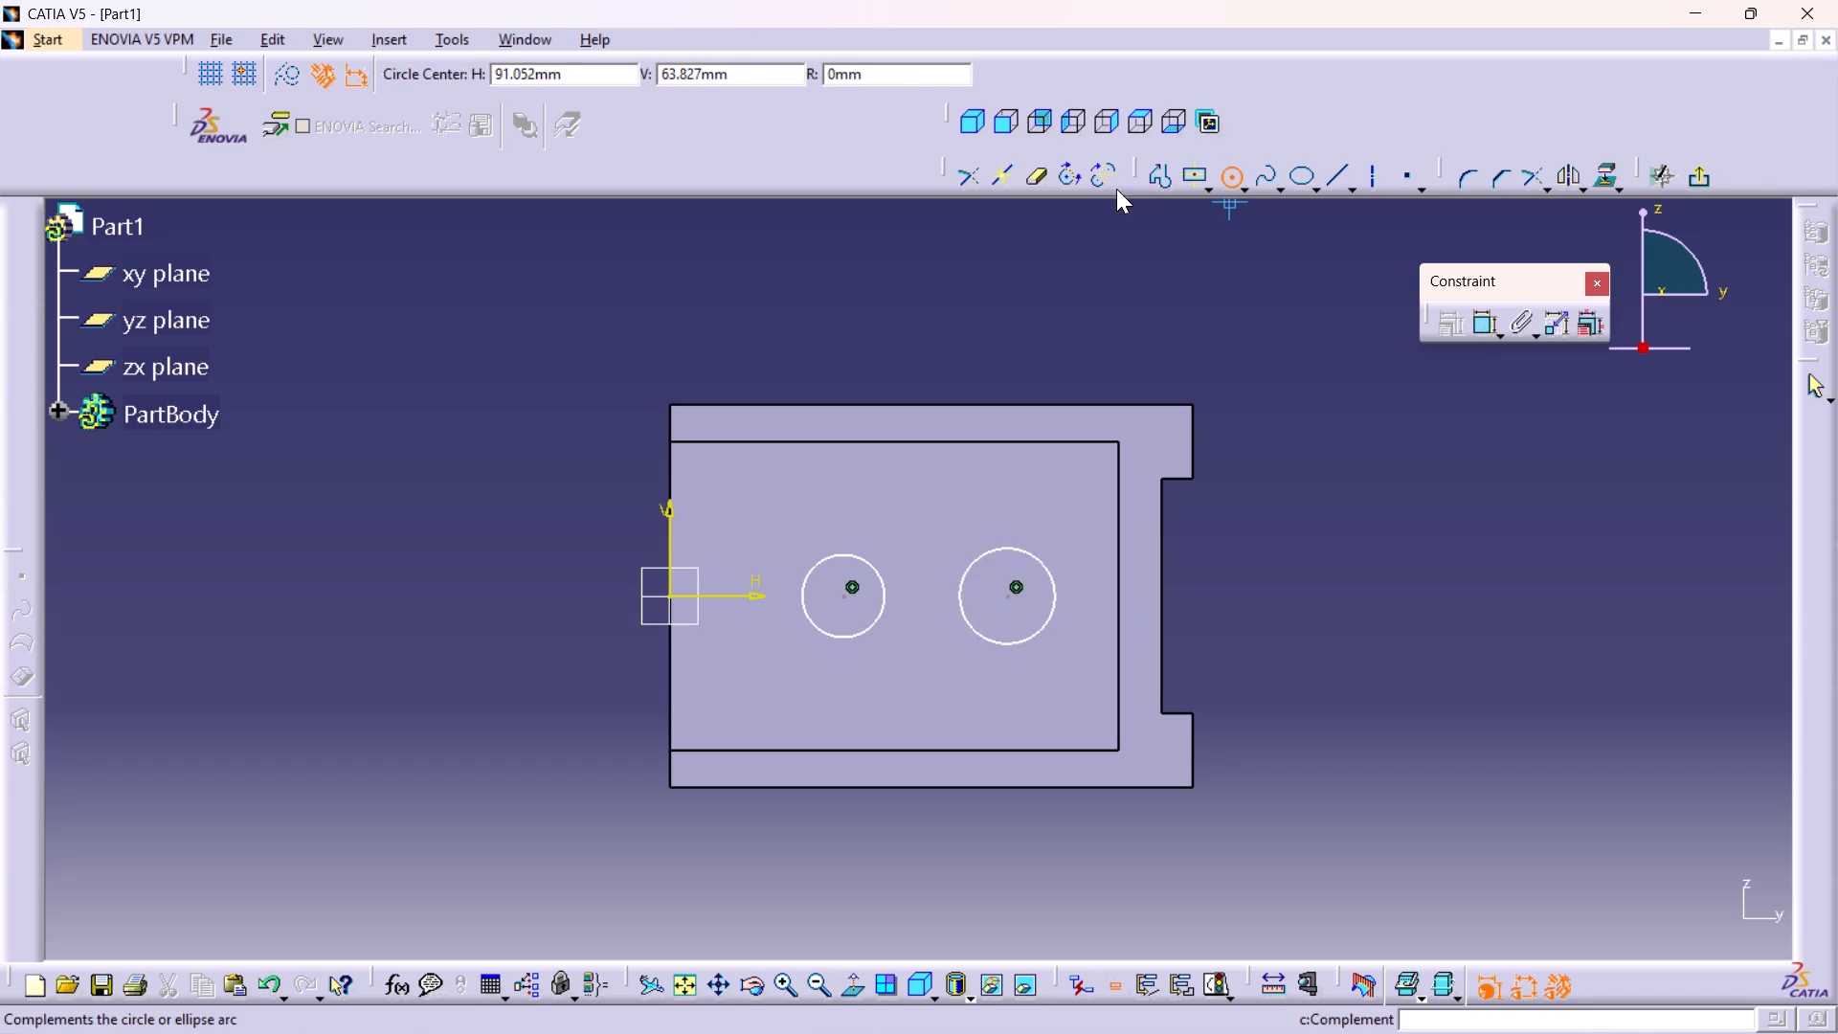
Draw a horizontal line about 27 mm long above the circles, running from over one centre to over the other.
double_click(1154, 183)
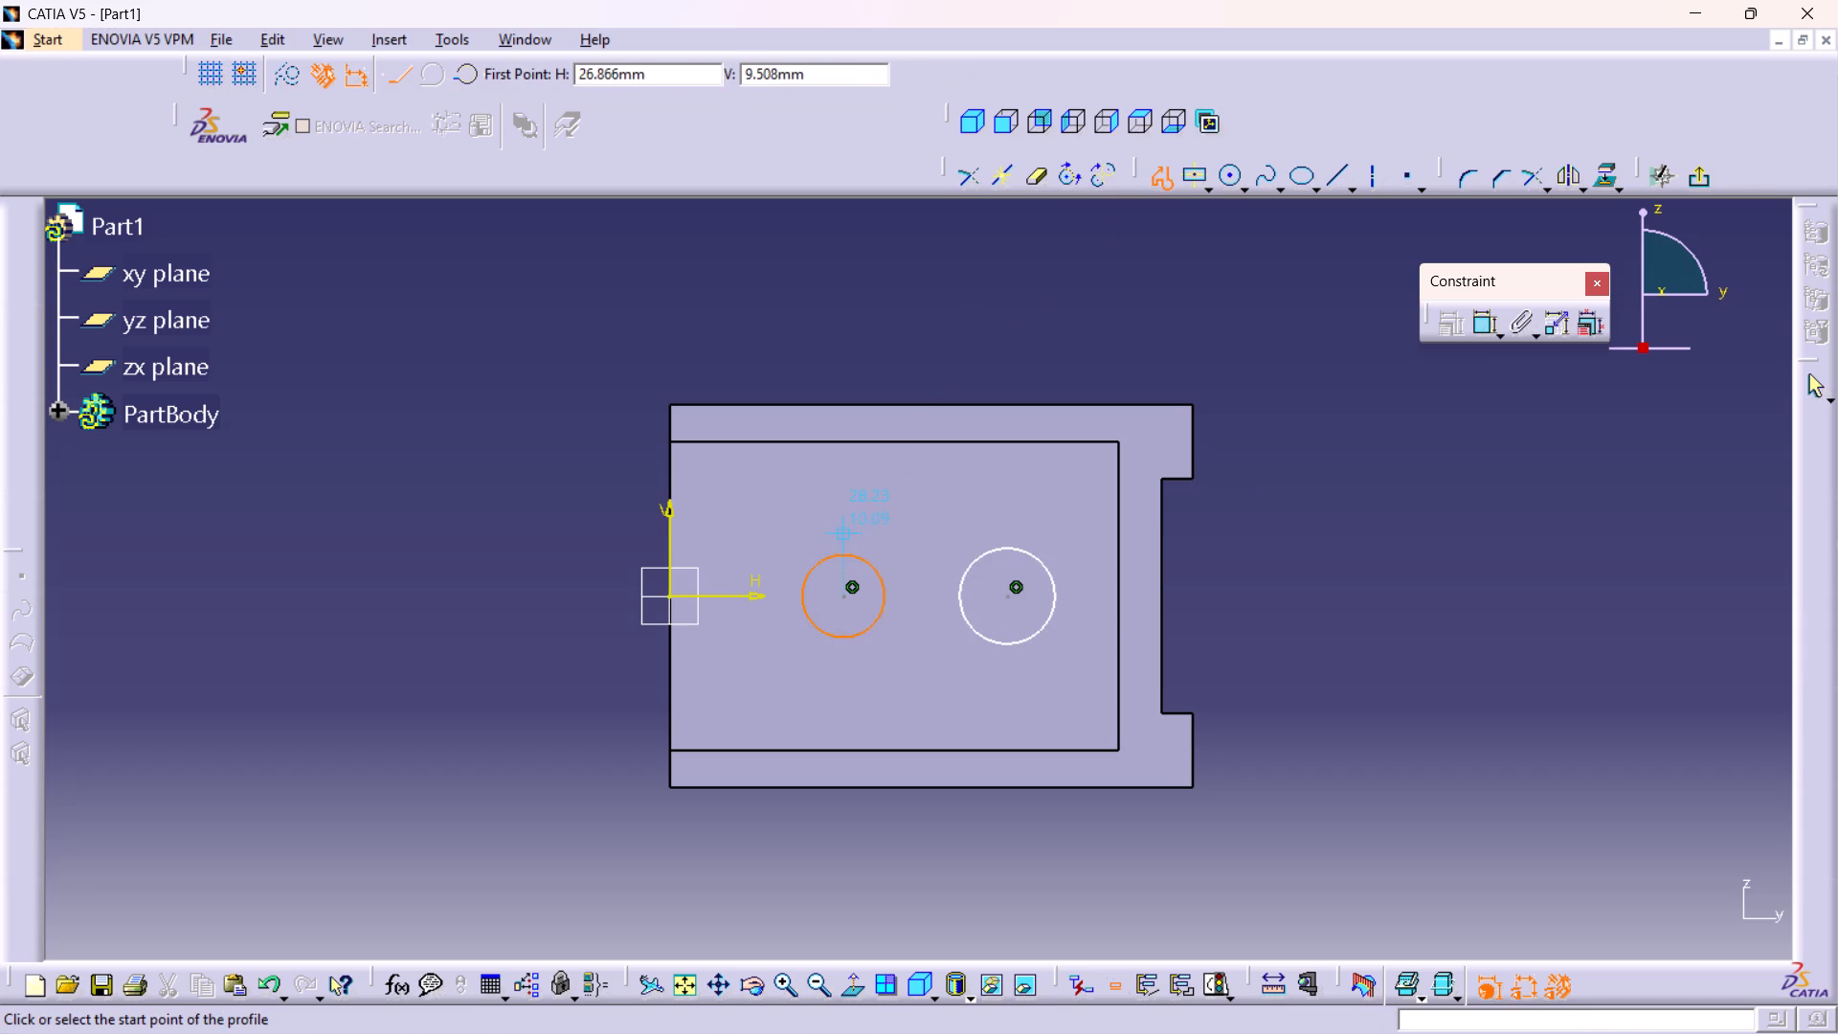
left_click(844, 530)
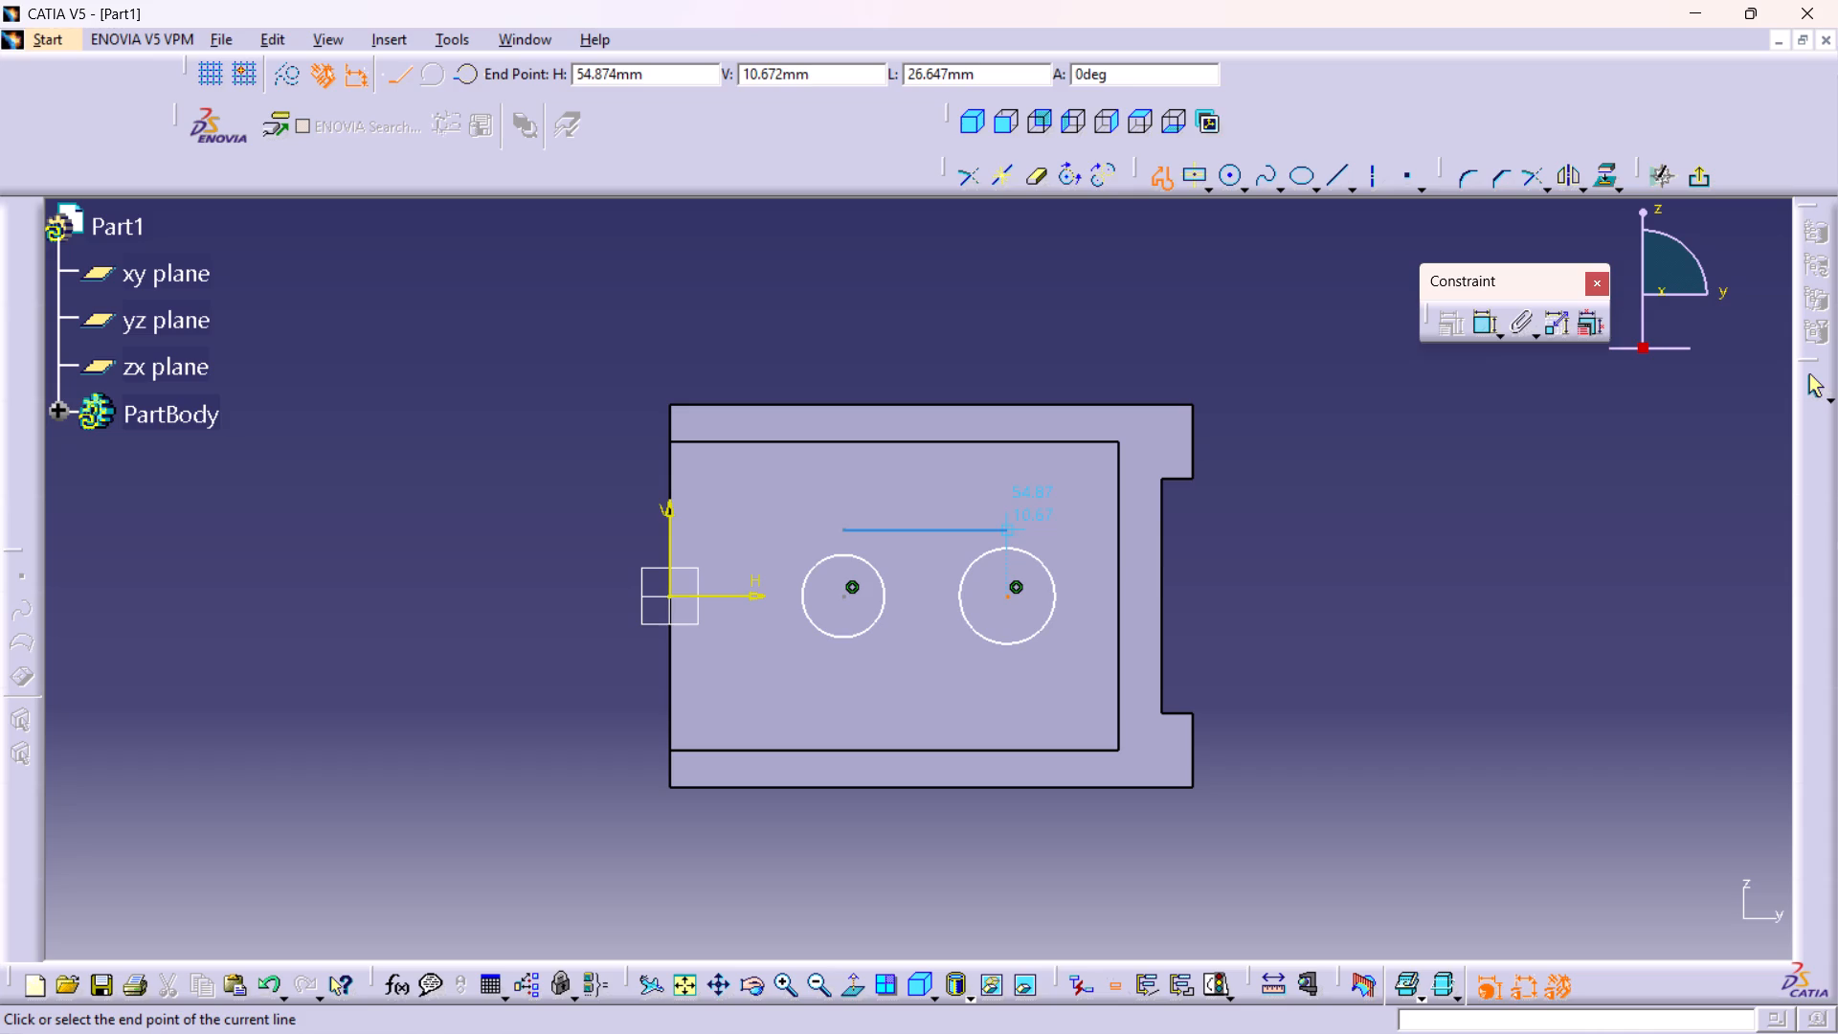
left_click(1012, 528)
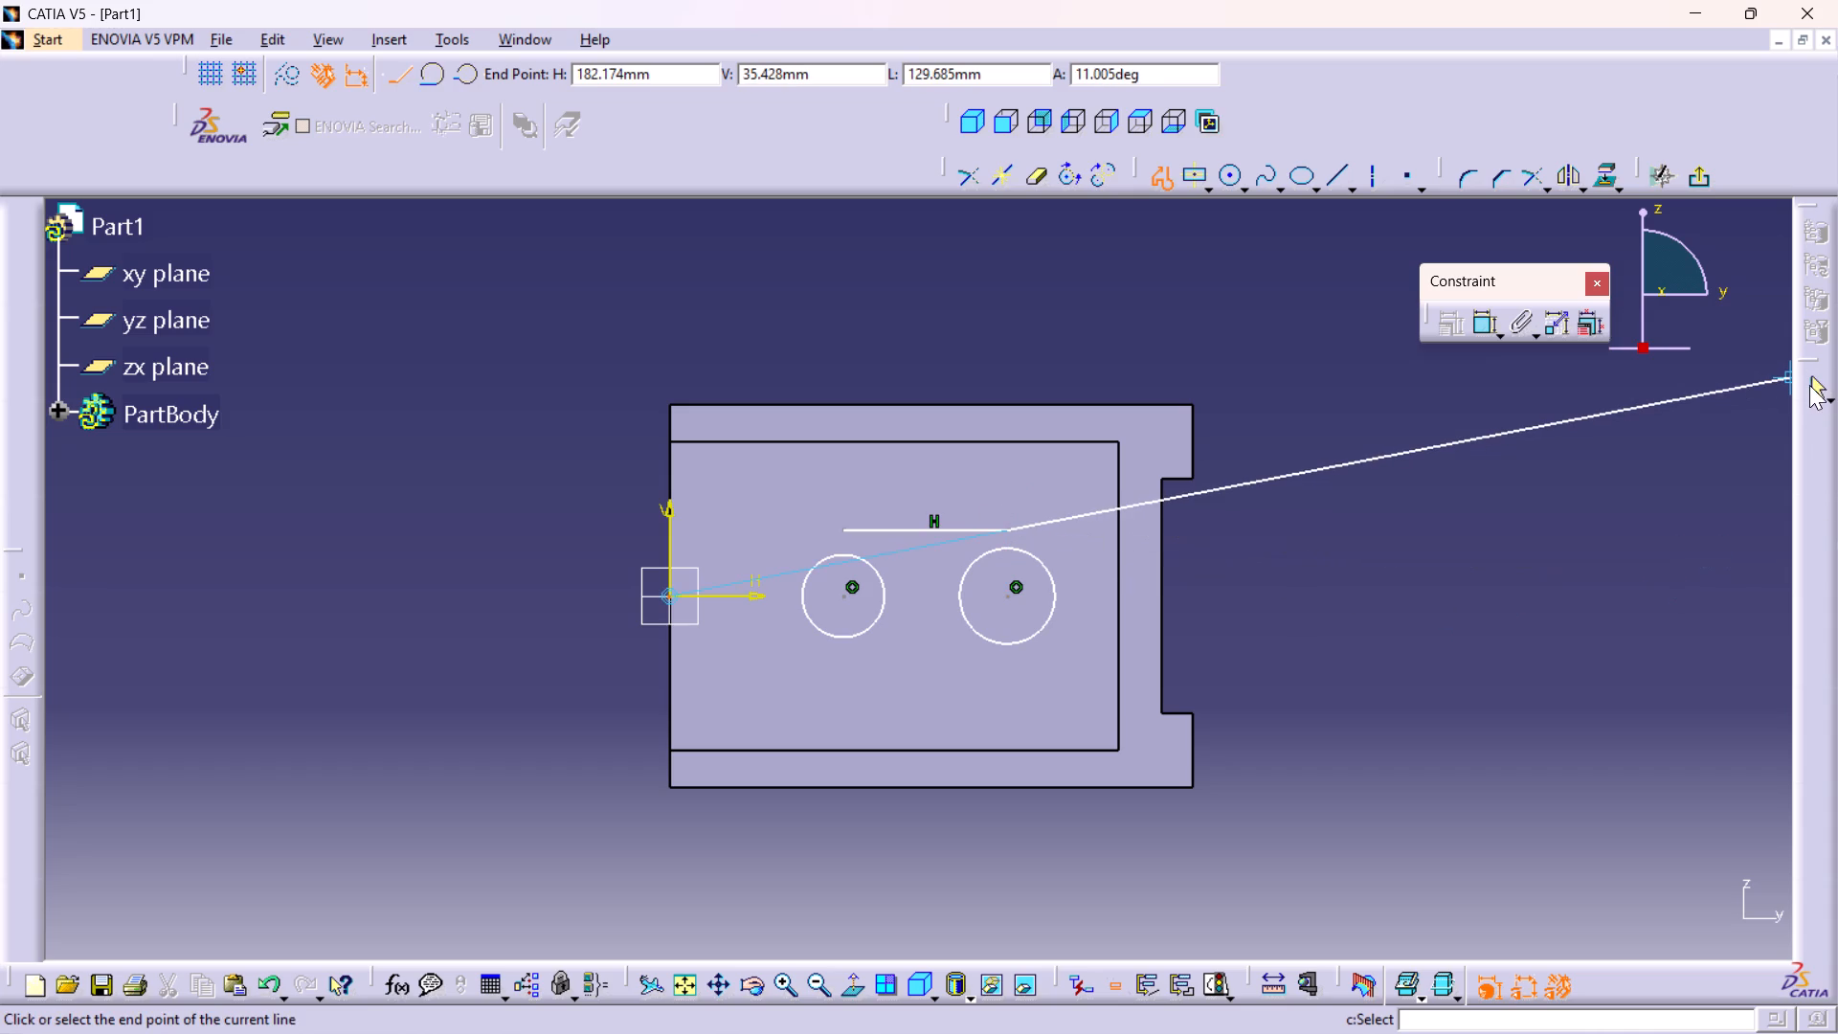
left_click(1816, 383)
left_click(1427, 500)
Add a diameter dimension to each of the two circles.
middle_click_drag(965, 586, 948, 503)
right_click(965, 586)
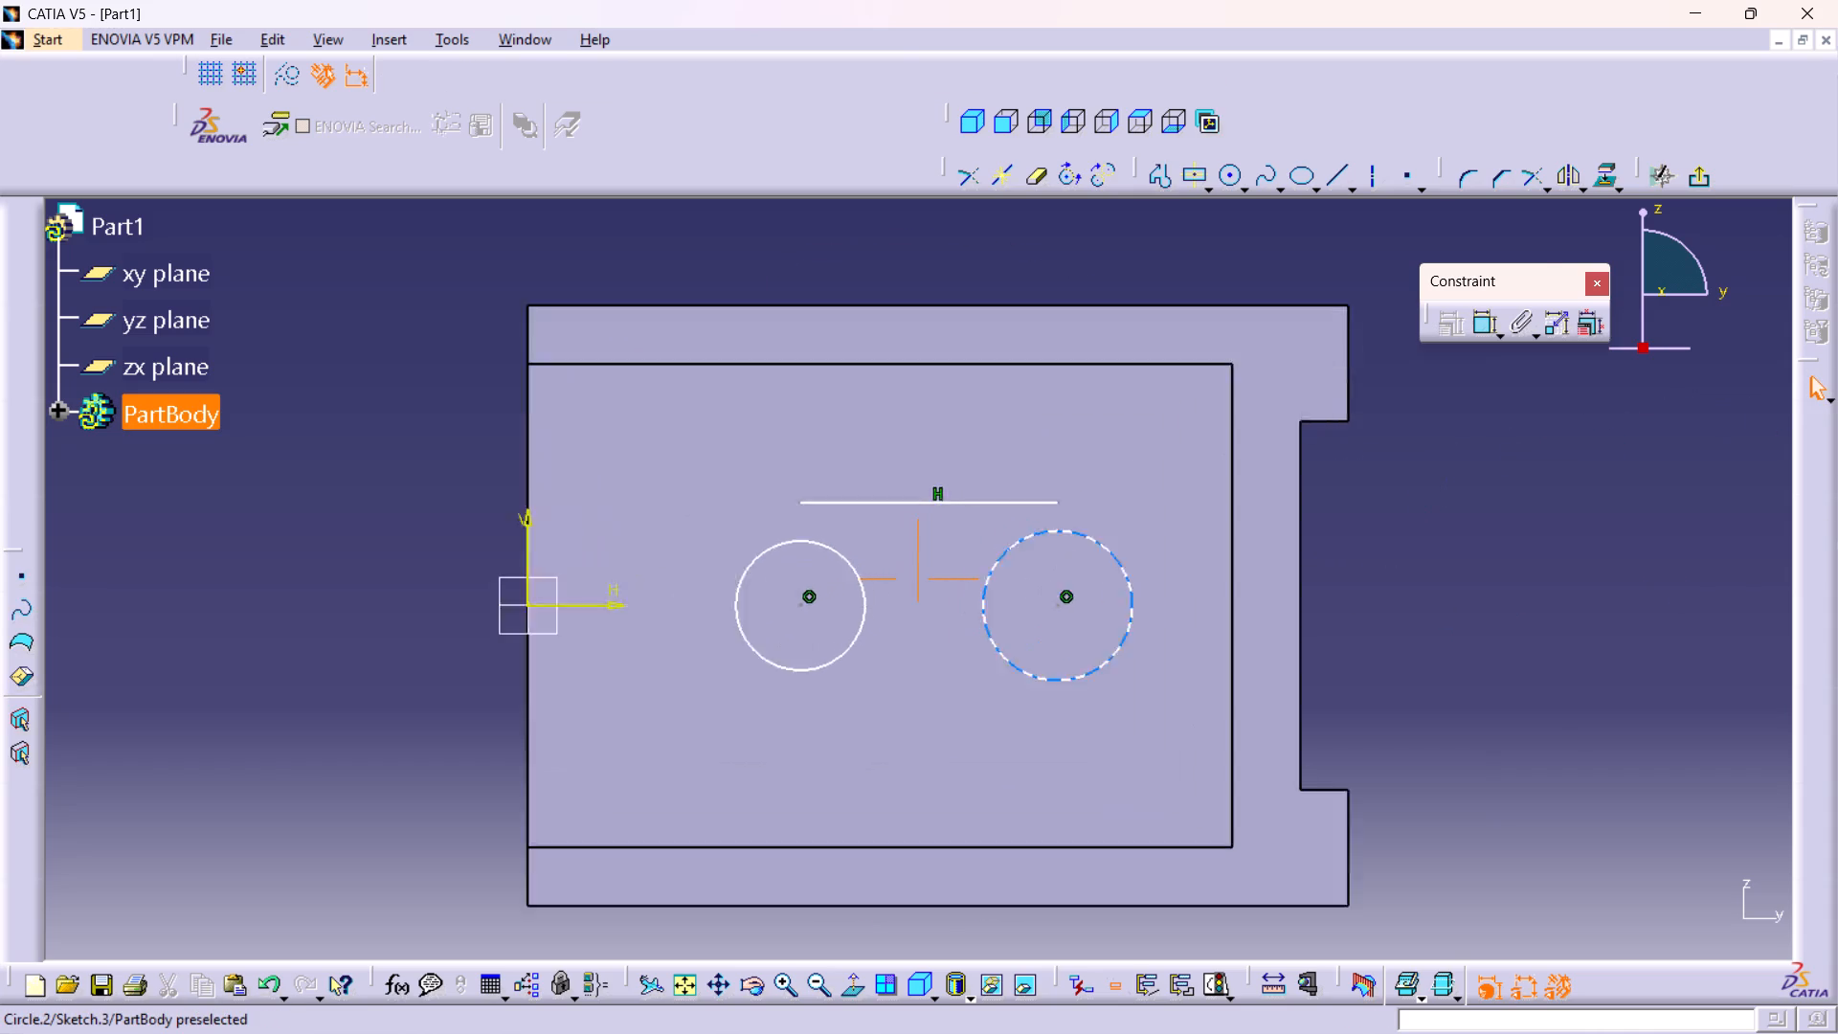
middle_click_drag(948, 503, 945, 442)
middle_click_drag(1001, 532, 997, 418)
right_click(1013, 472)
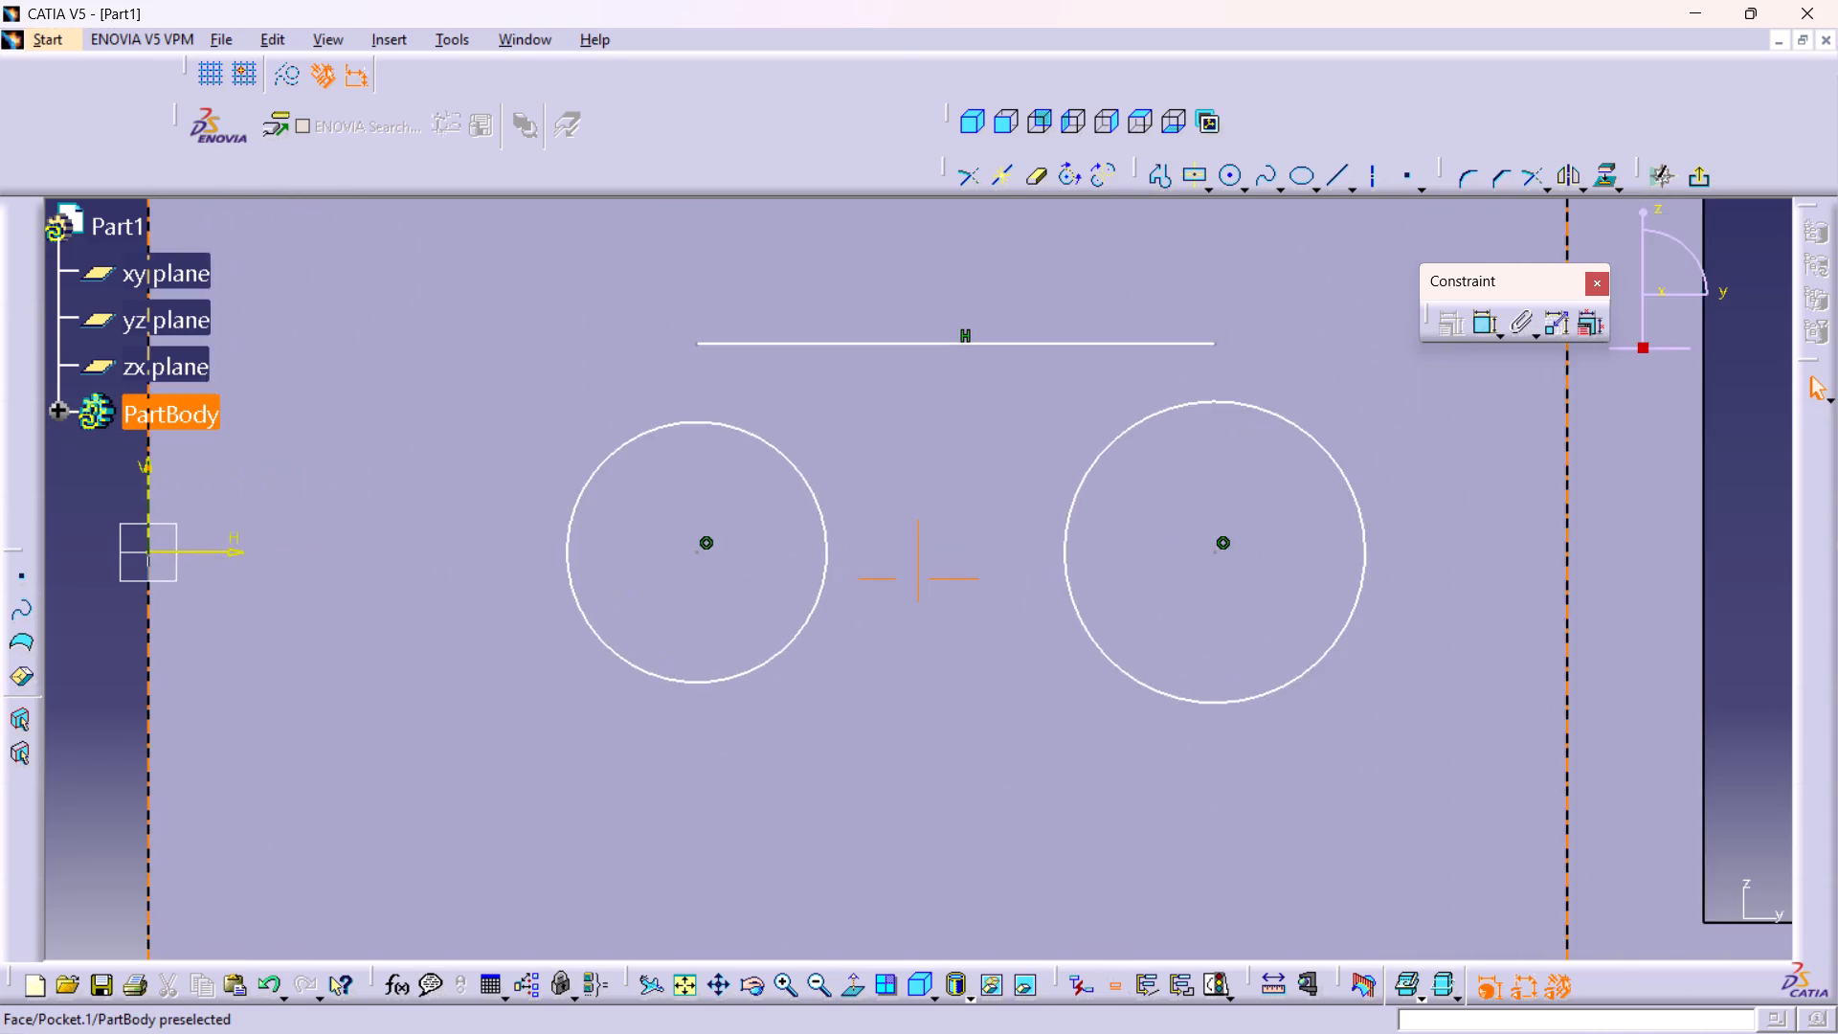
middle_click_drag(997, 418, 985, 464)
middle_click_drag(967, 475, 935, 507)
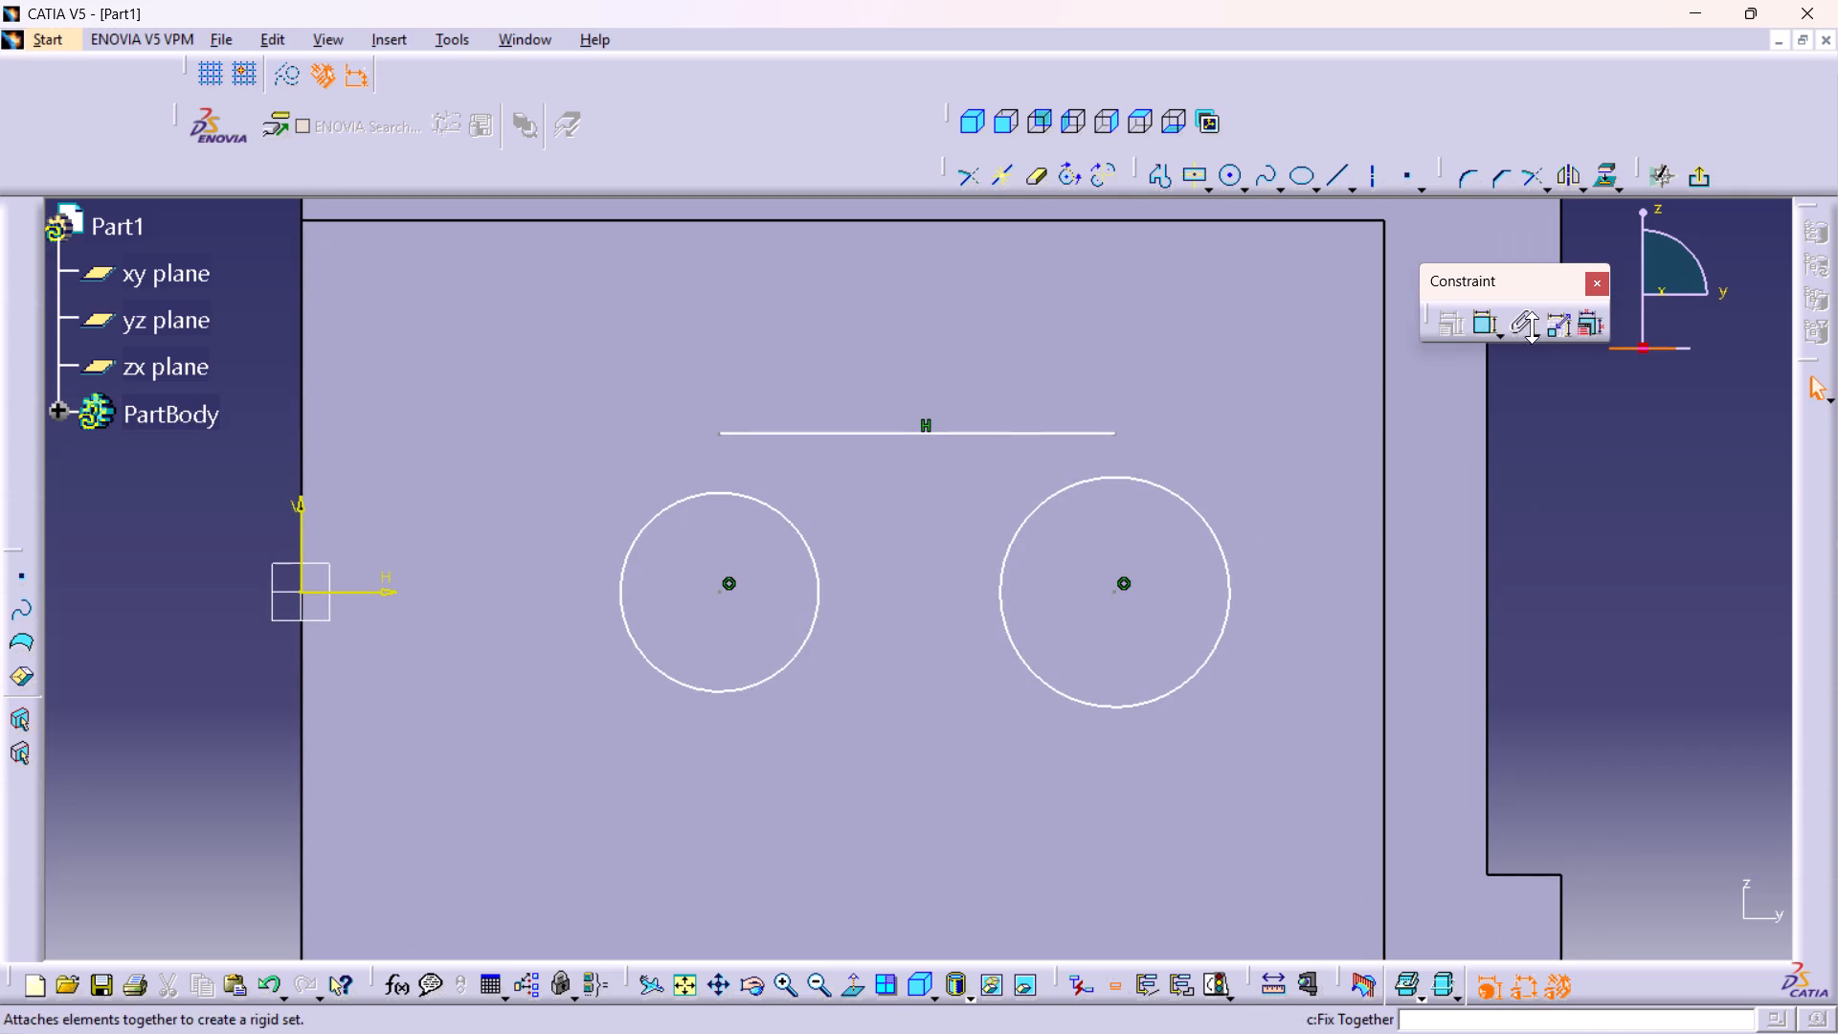
double_click(1489, 319)
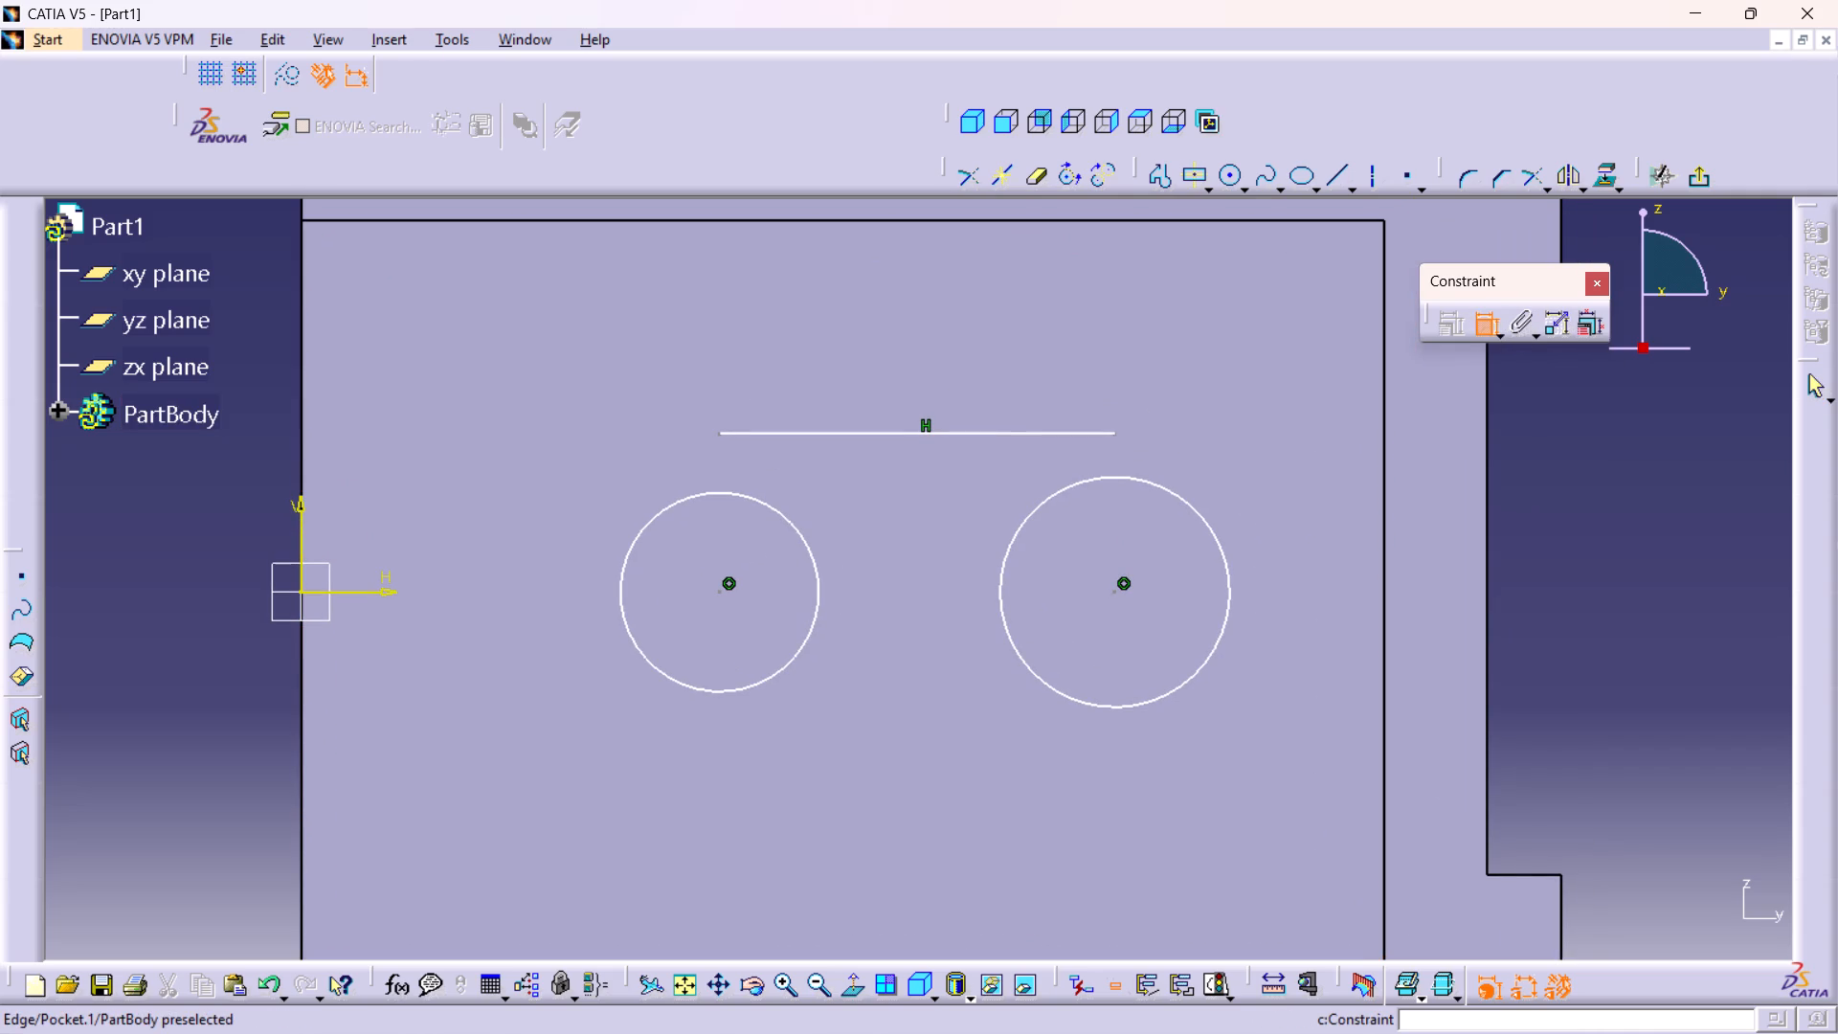
left_click(1223, 628)
left_click(1581, 448)
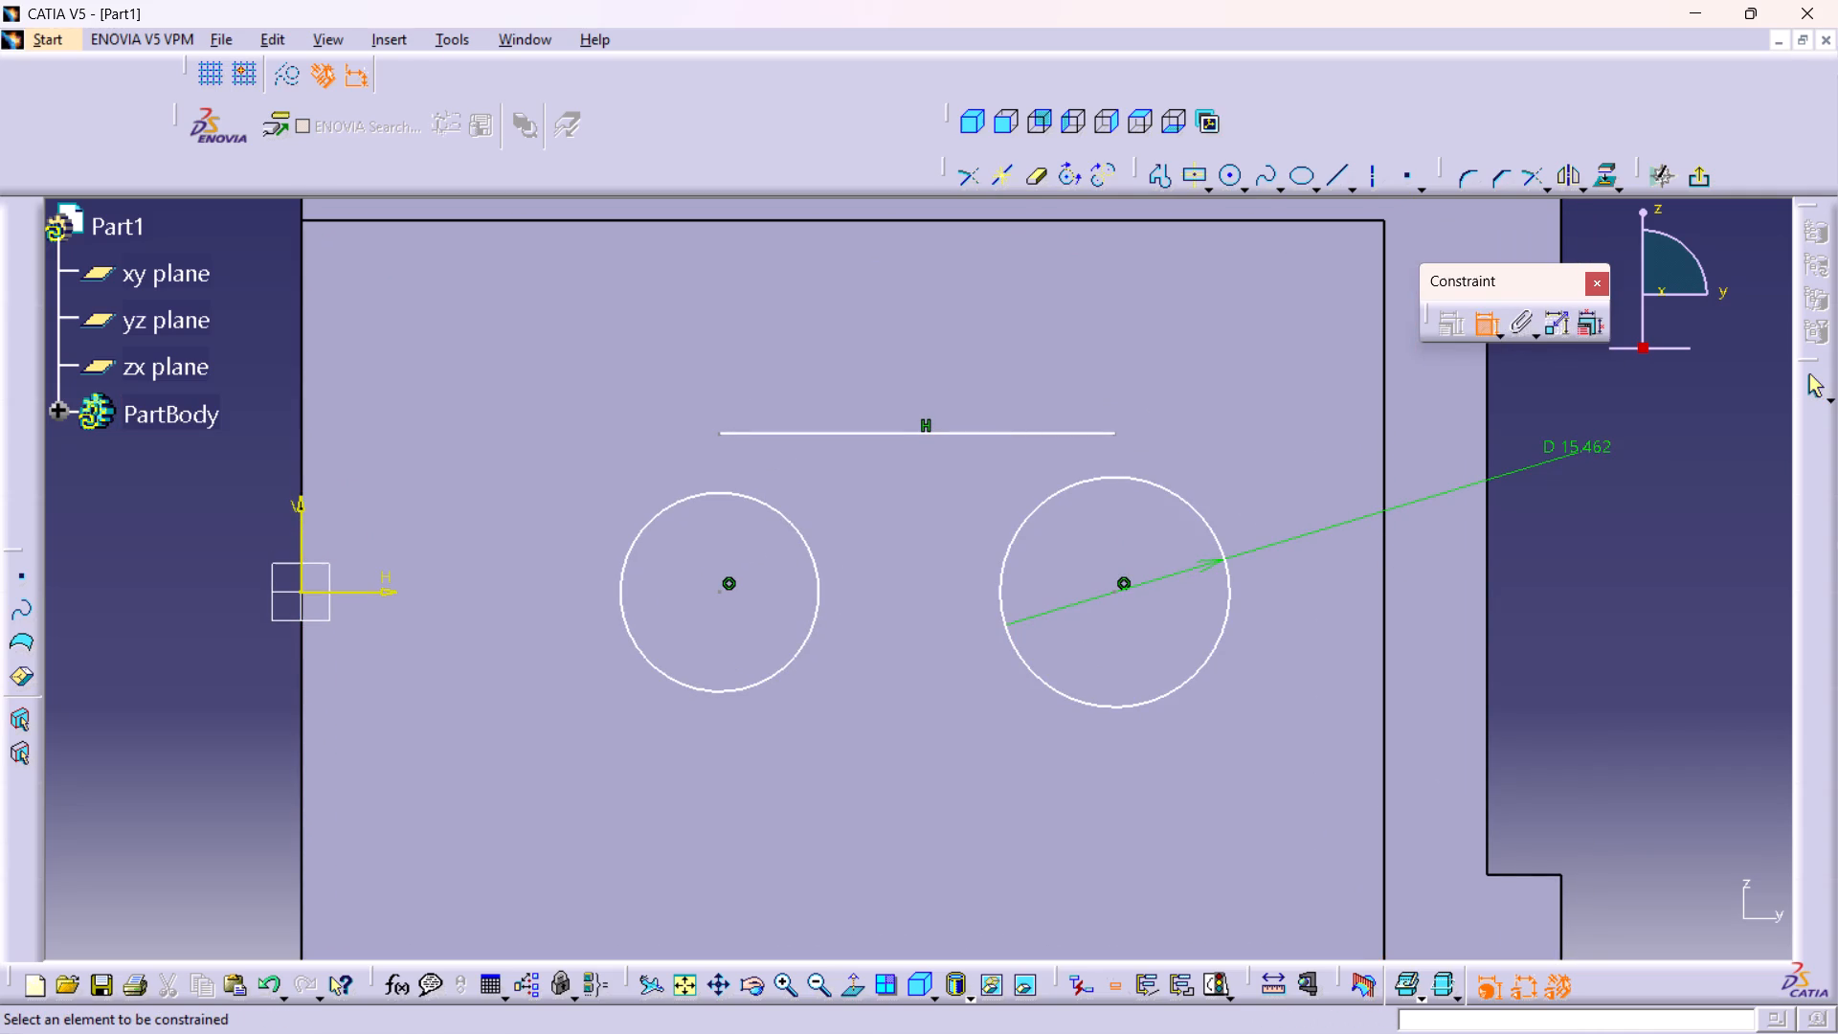
left_click(630, 641)
left_click_drag(258, 699, 254, 708)
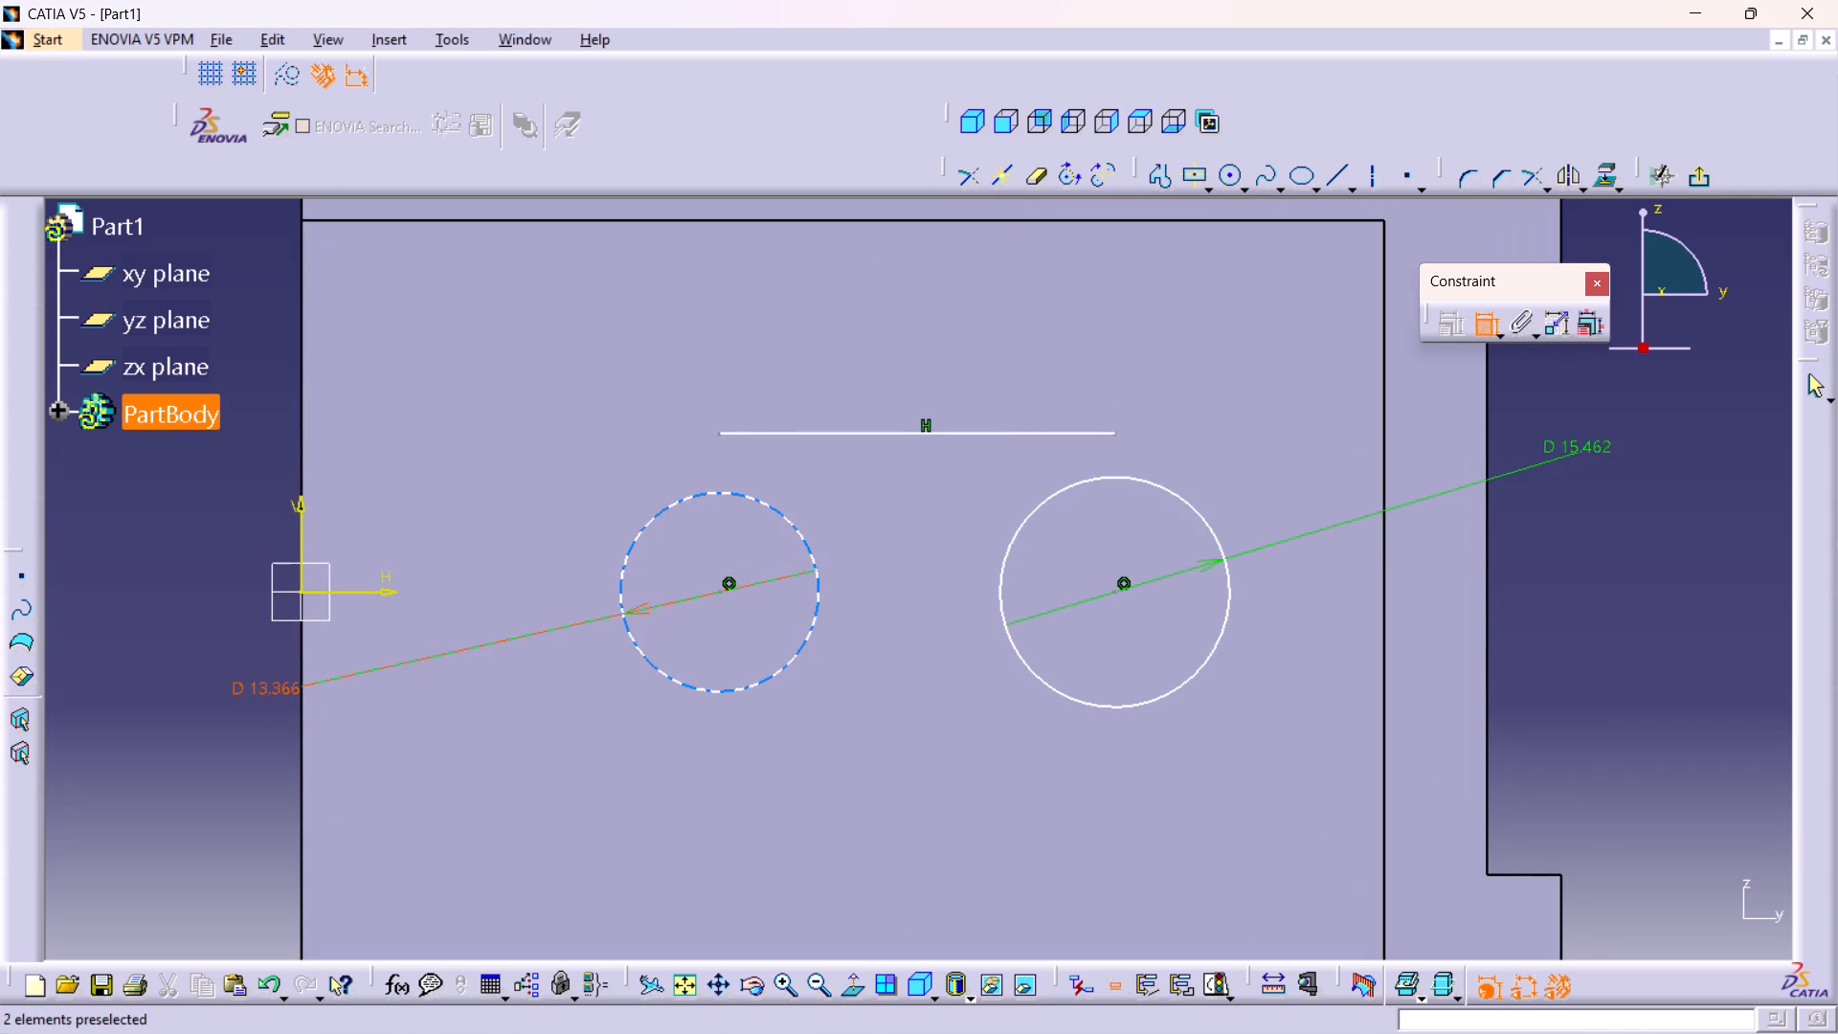
Set the diameter of the circle nearer the V axis to 16 mm.
double_click(253, 682)
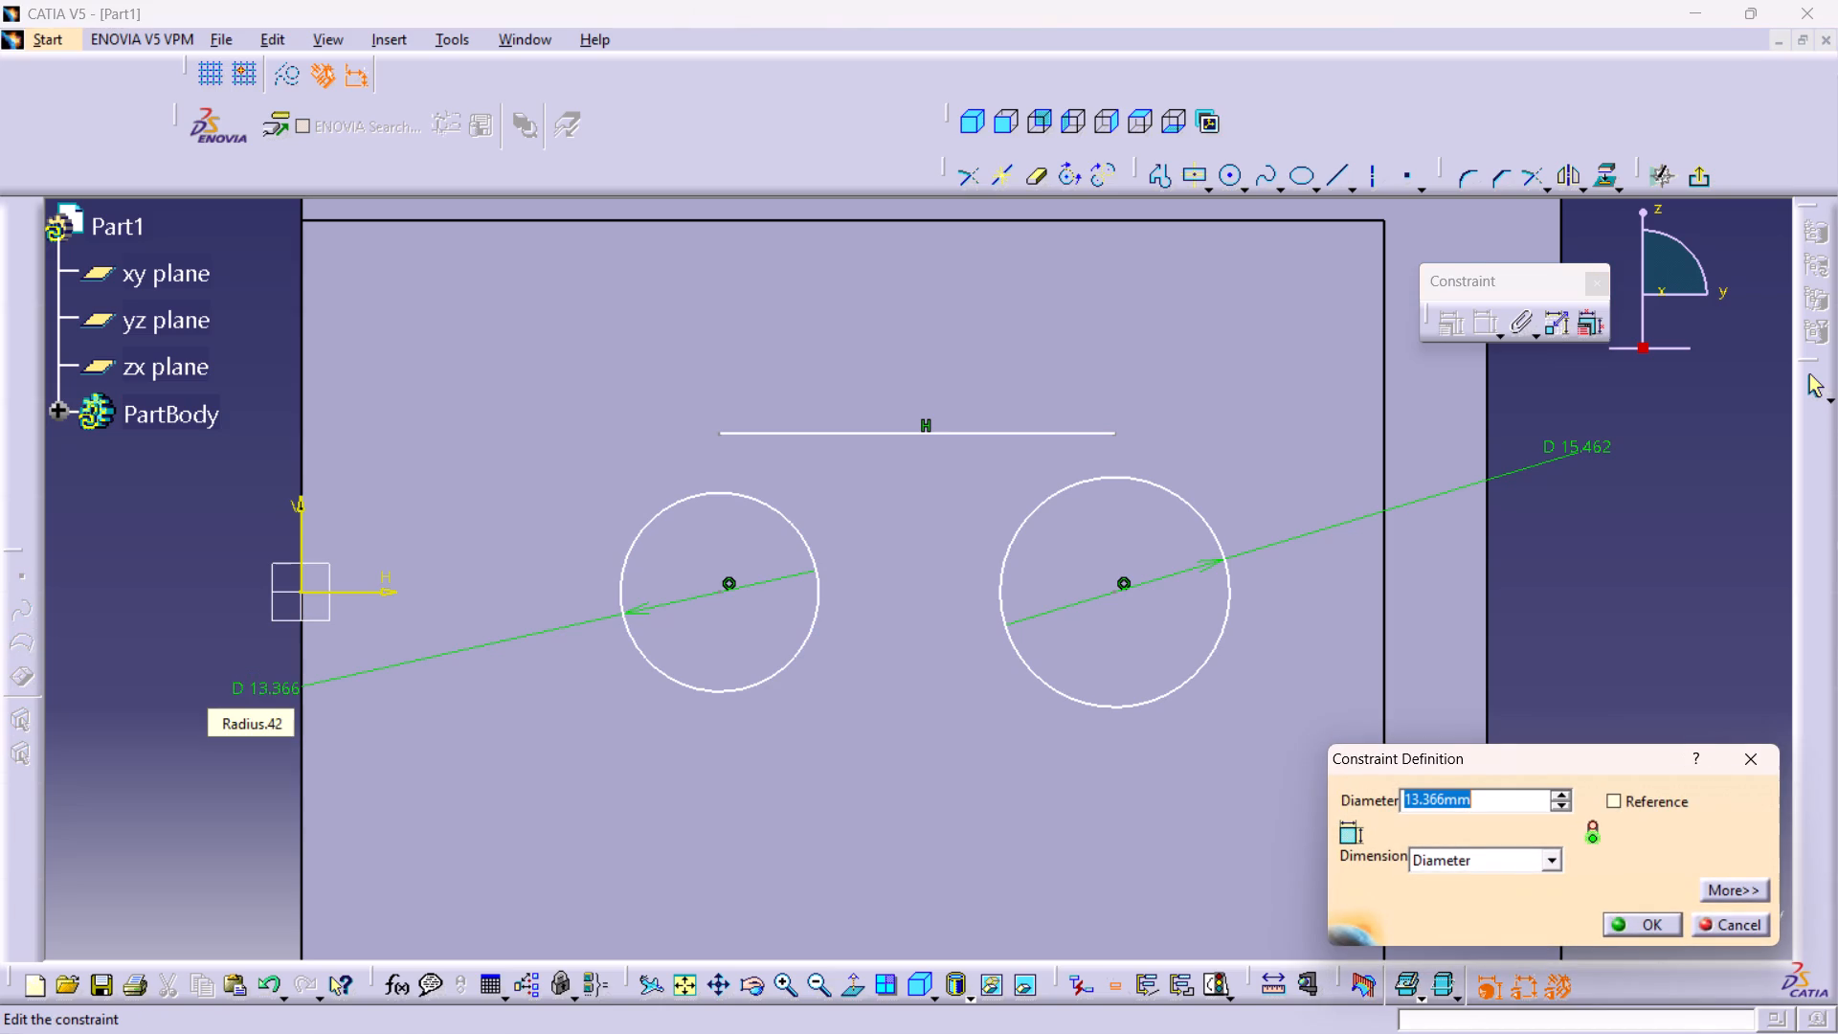
key("8")
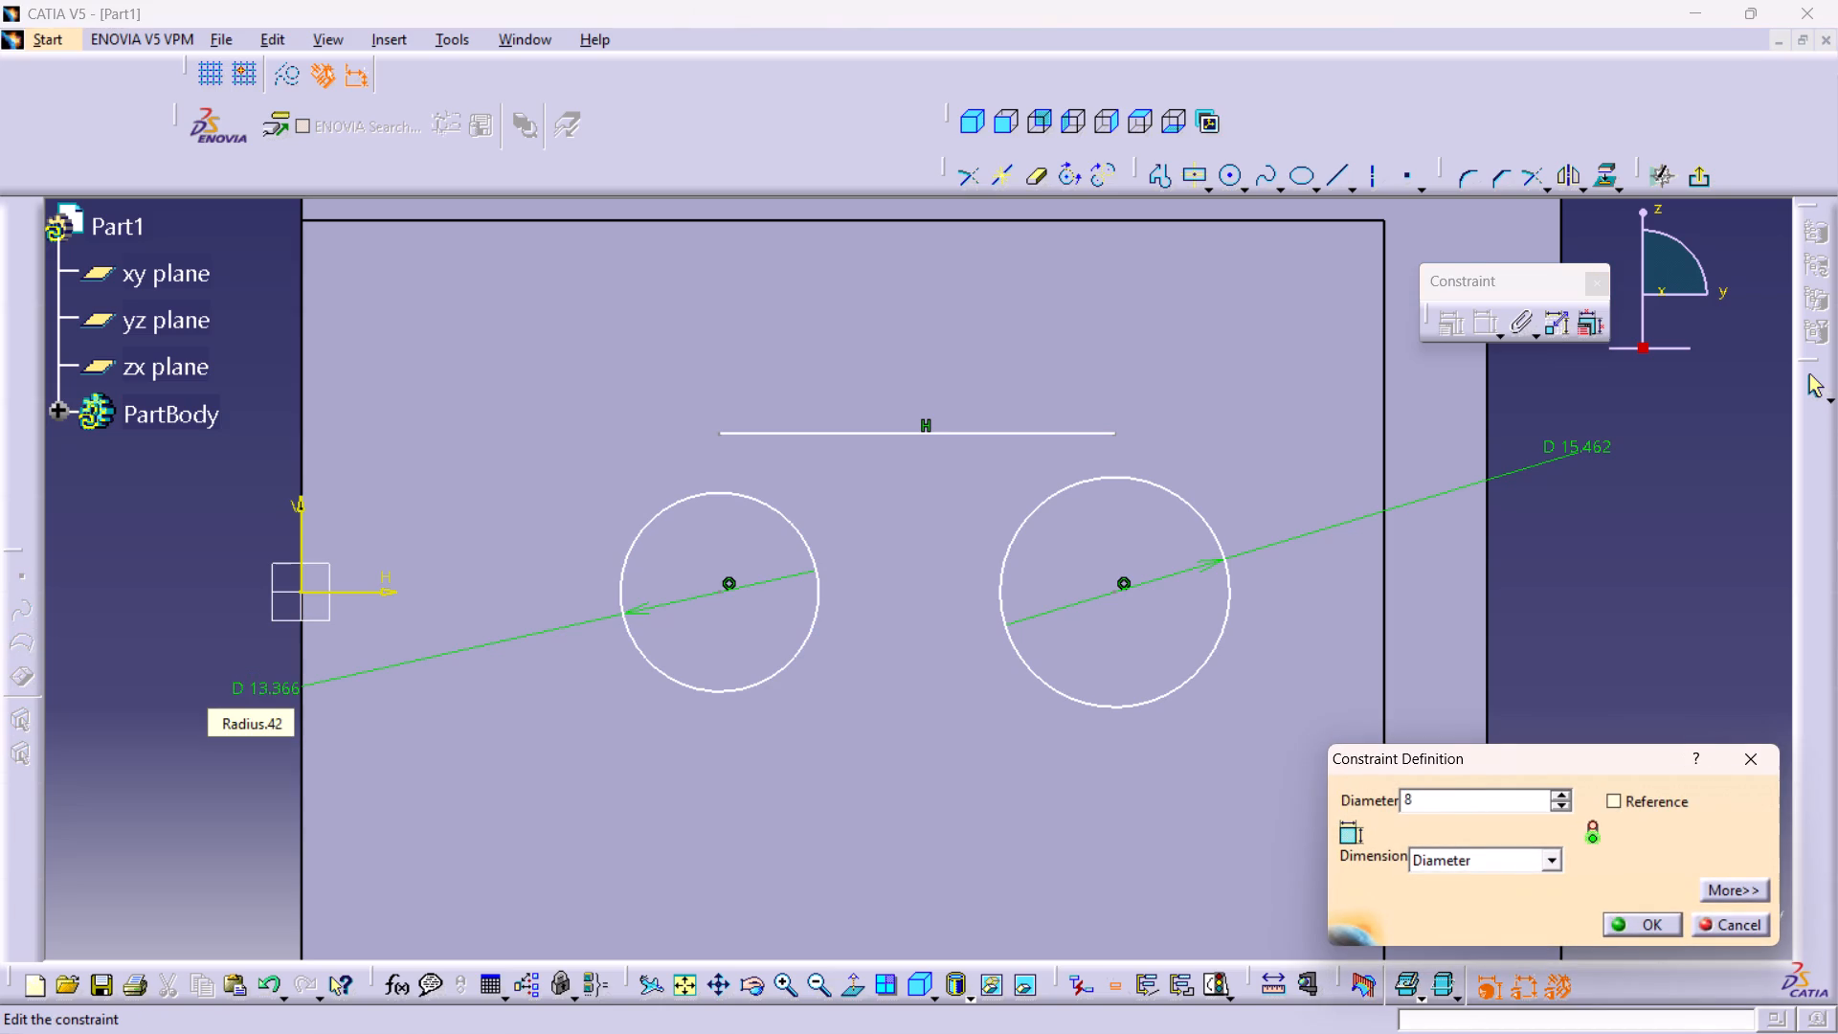
key("BackSpace")
type("16")
key("Return")
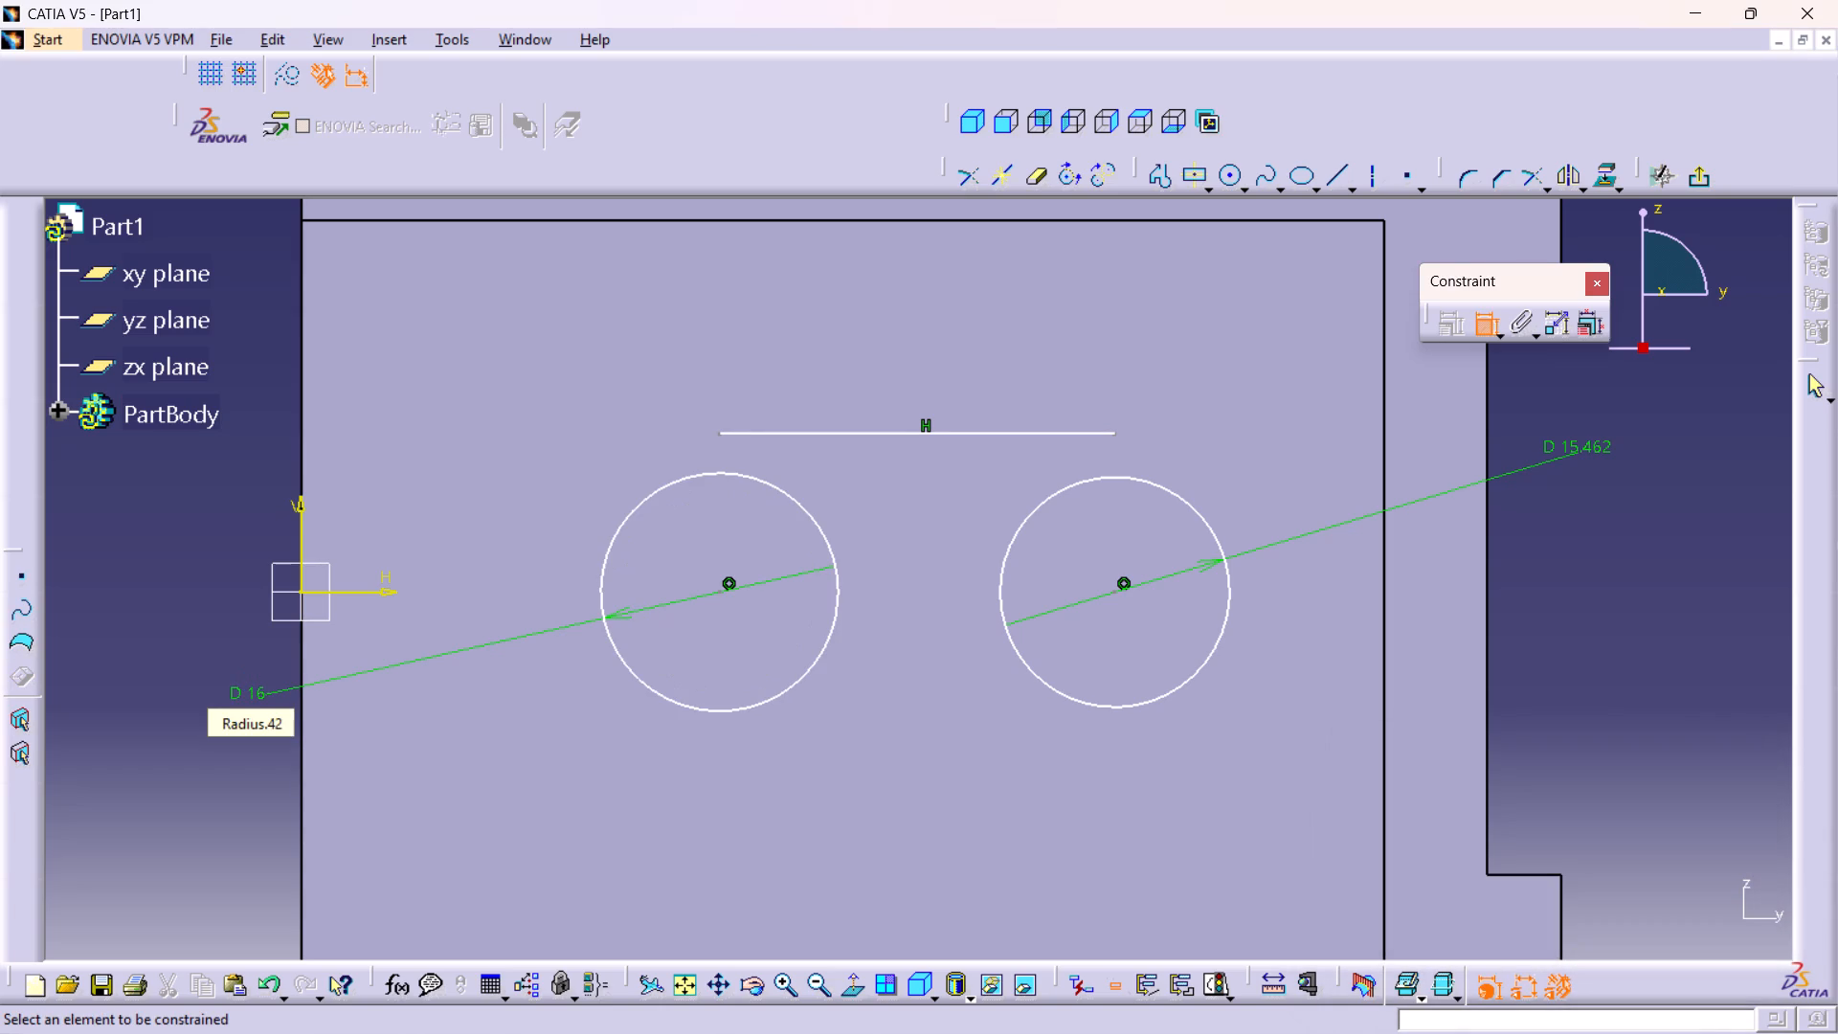
Set the diameter of the circle farther from the V axis to 16 mm.
double_click(1594, 447)
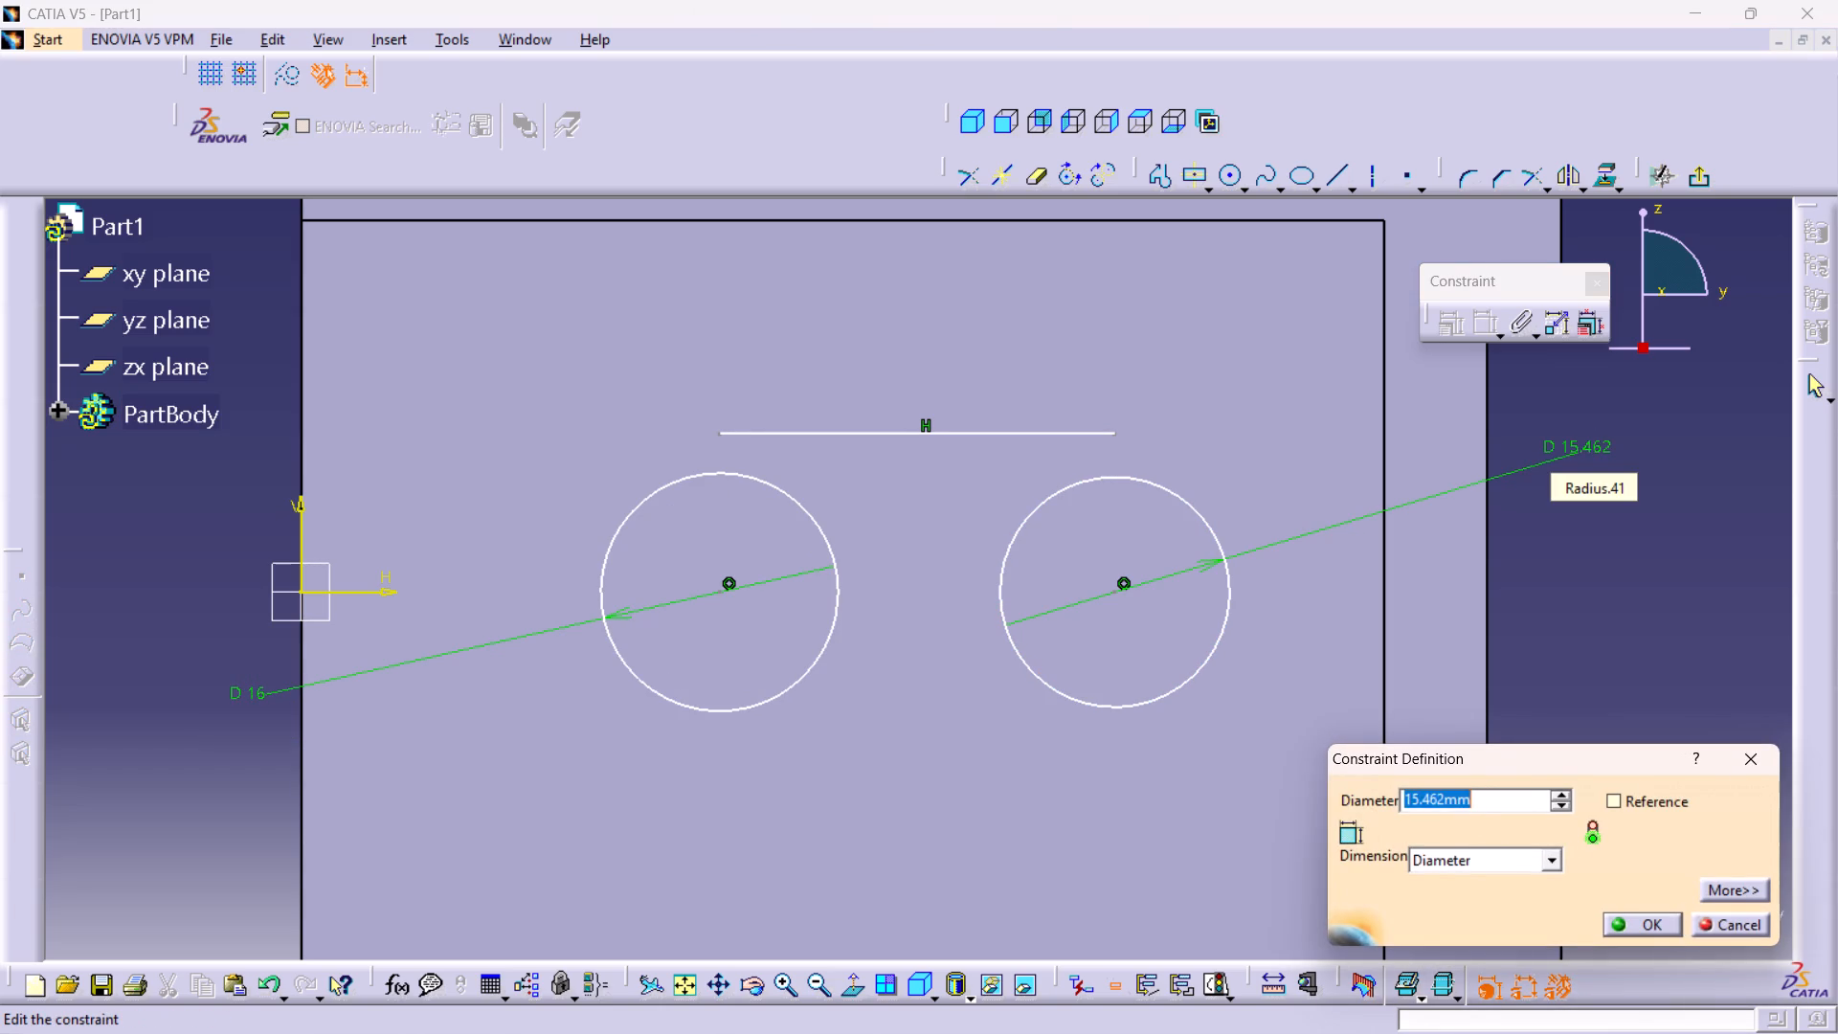
type("16")
key("Return")
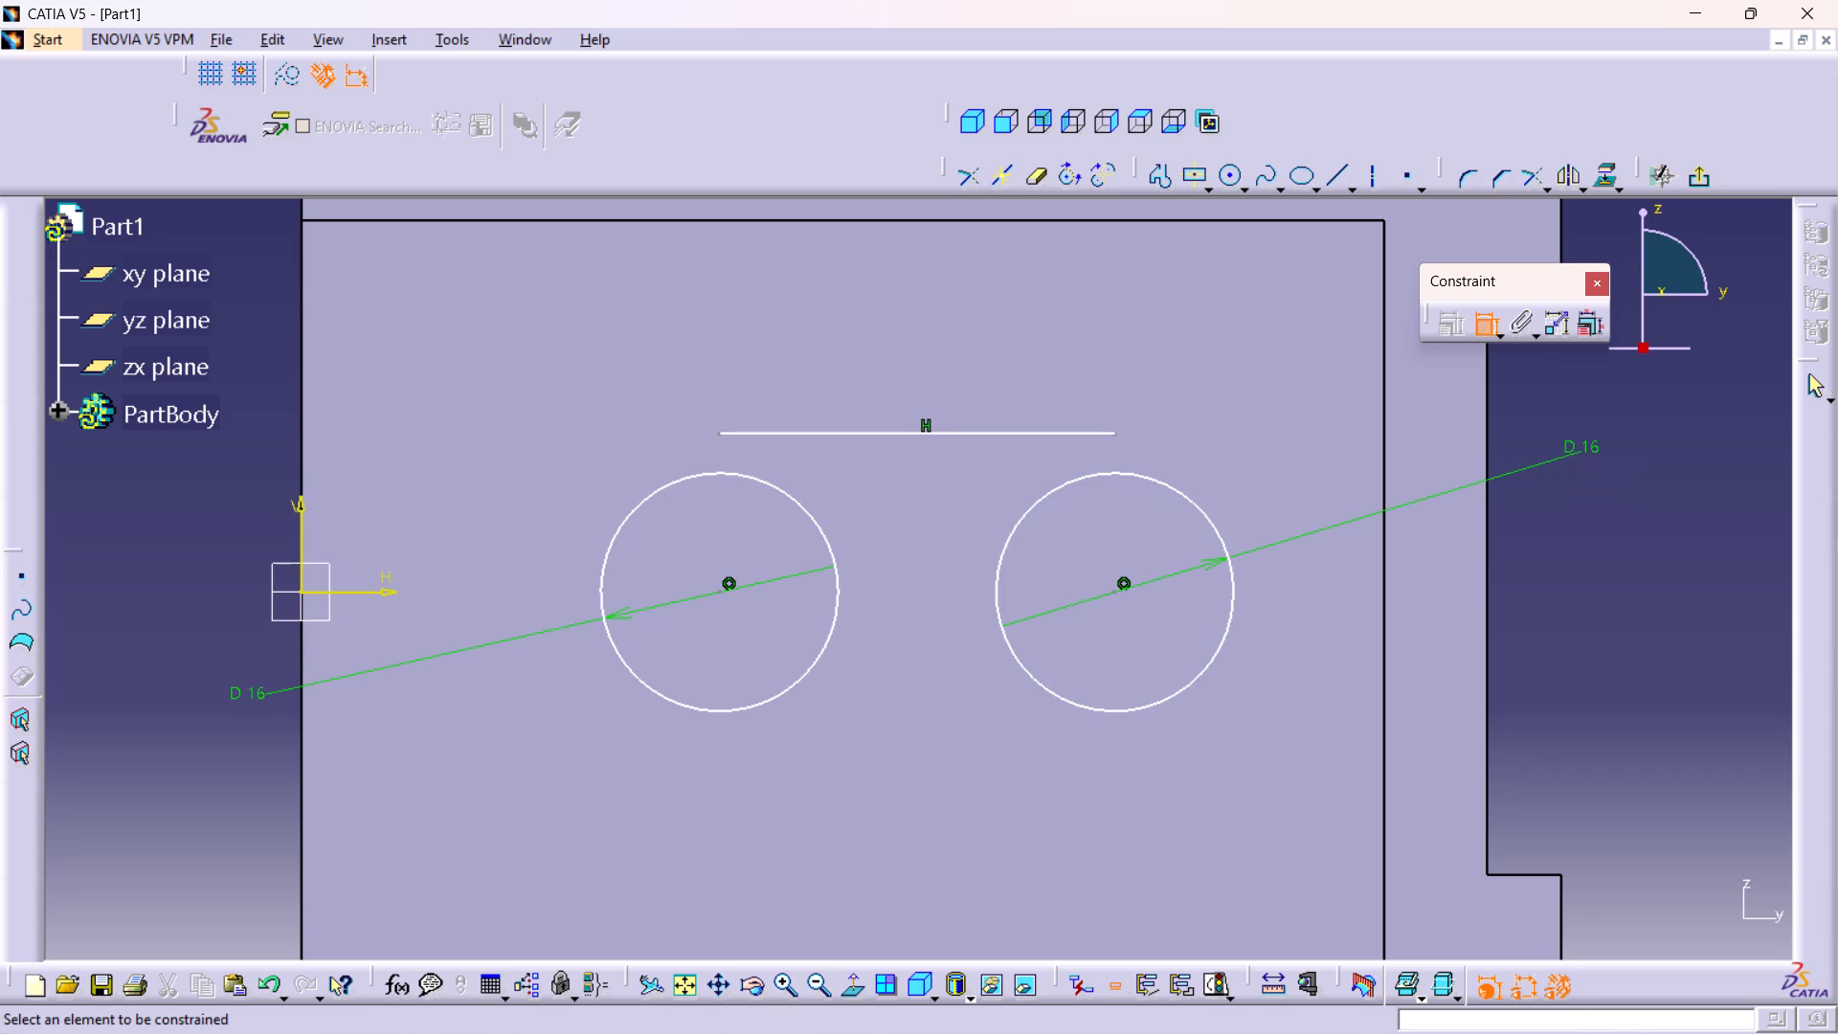
Make the horizontal line's endpoint nearer the V axis coincident with the circle below it.
left_click(717, 434)
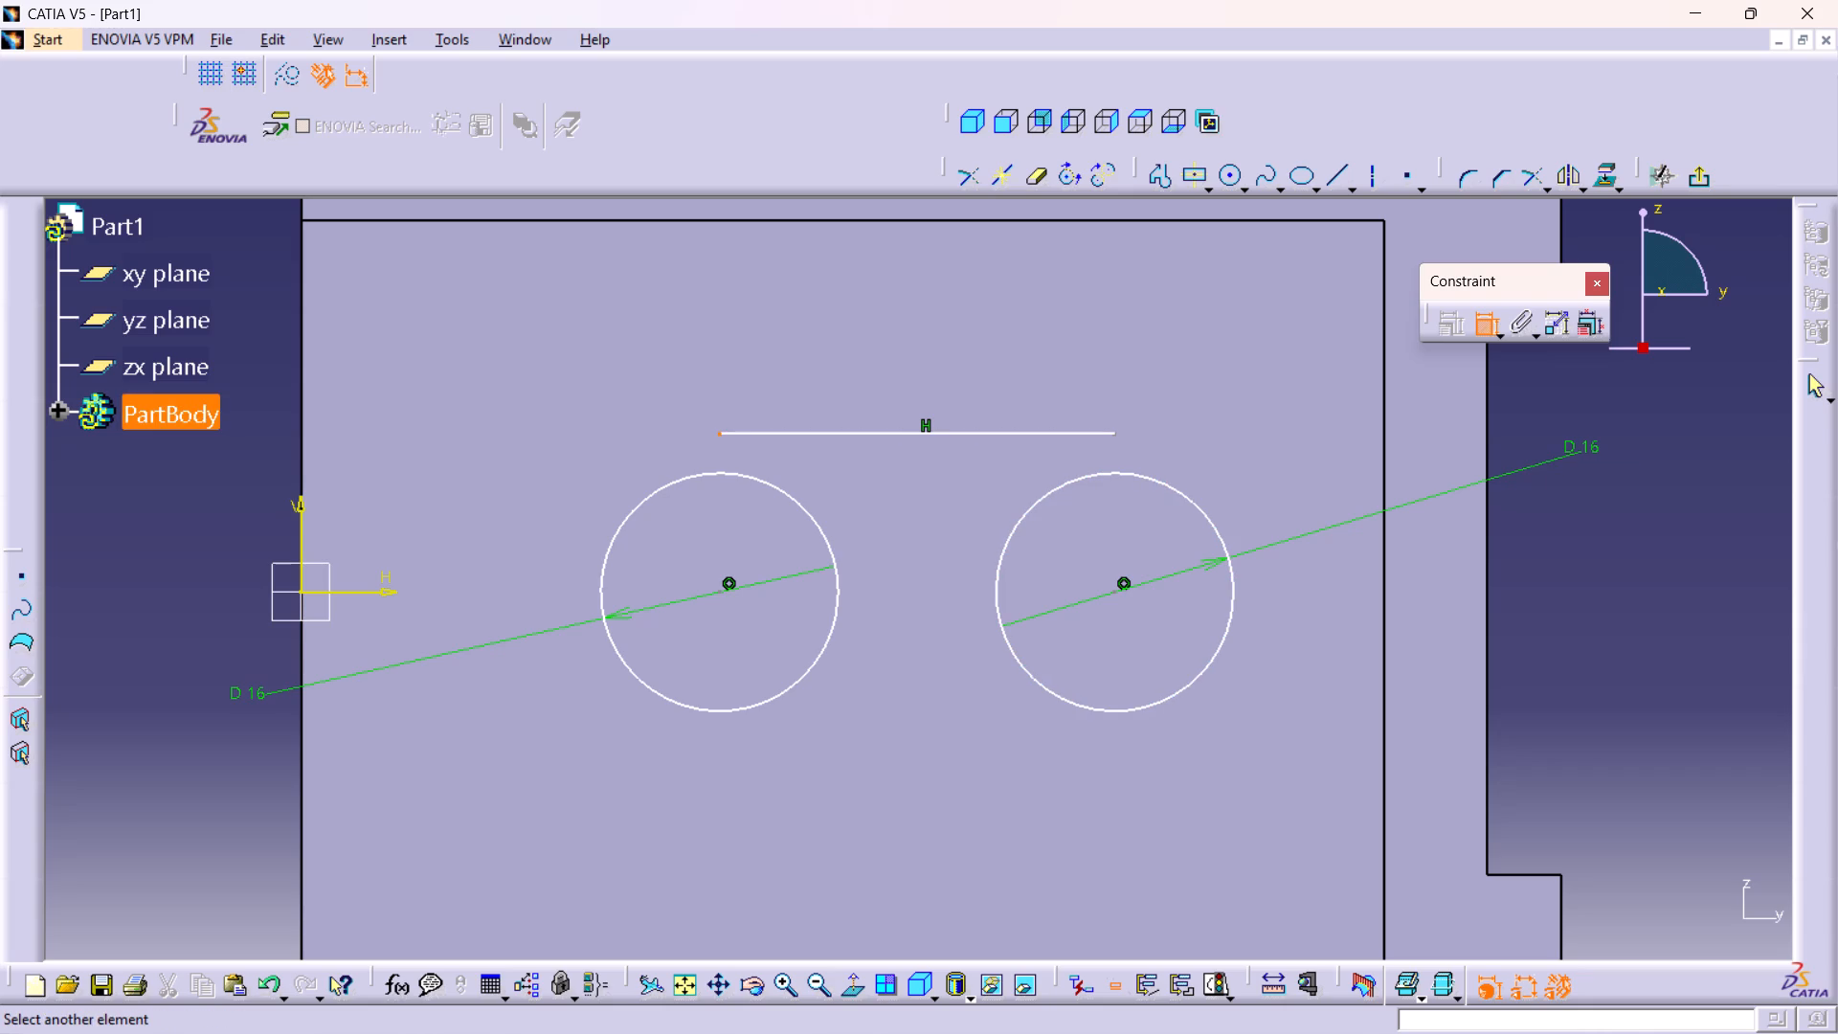
left_click(692, 482)
right_click(495, 500)
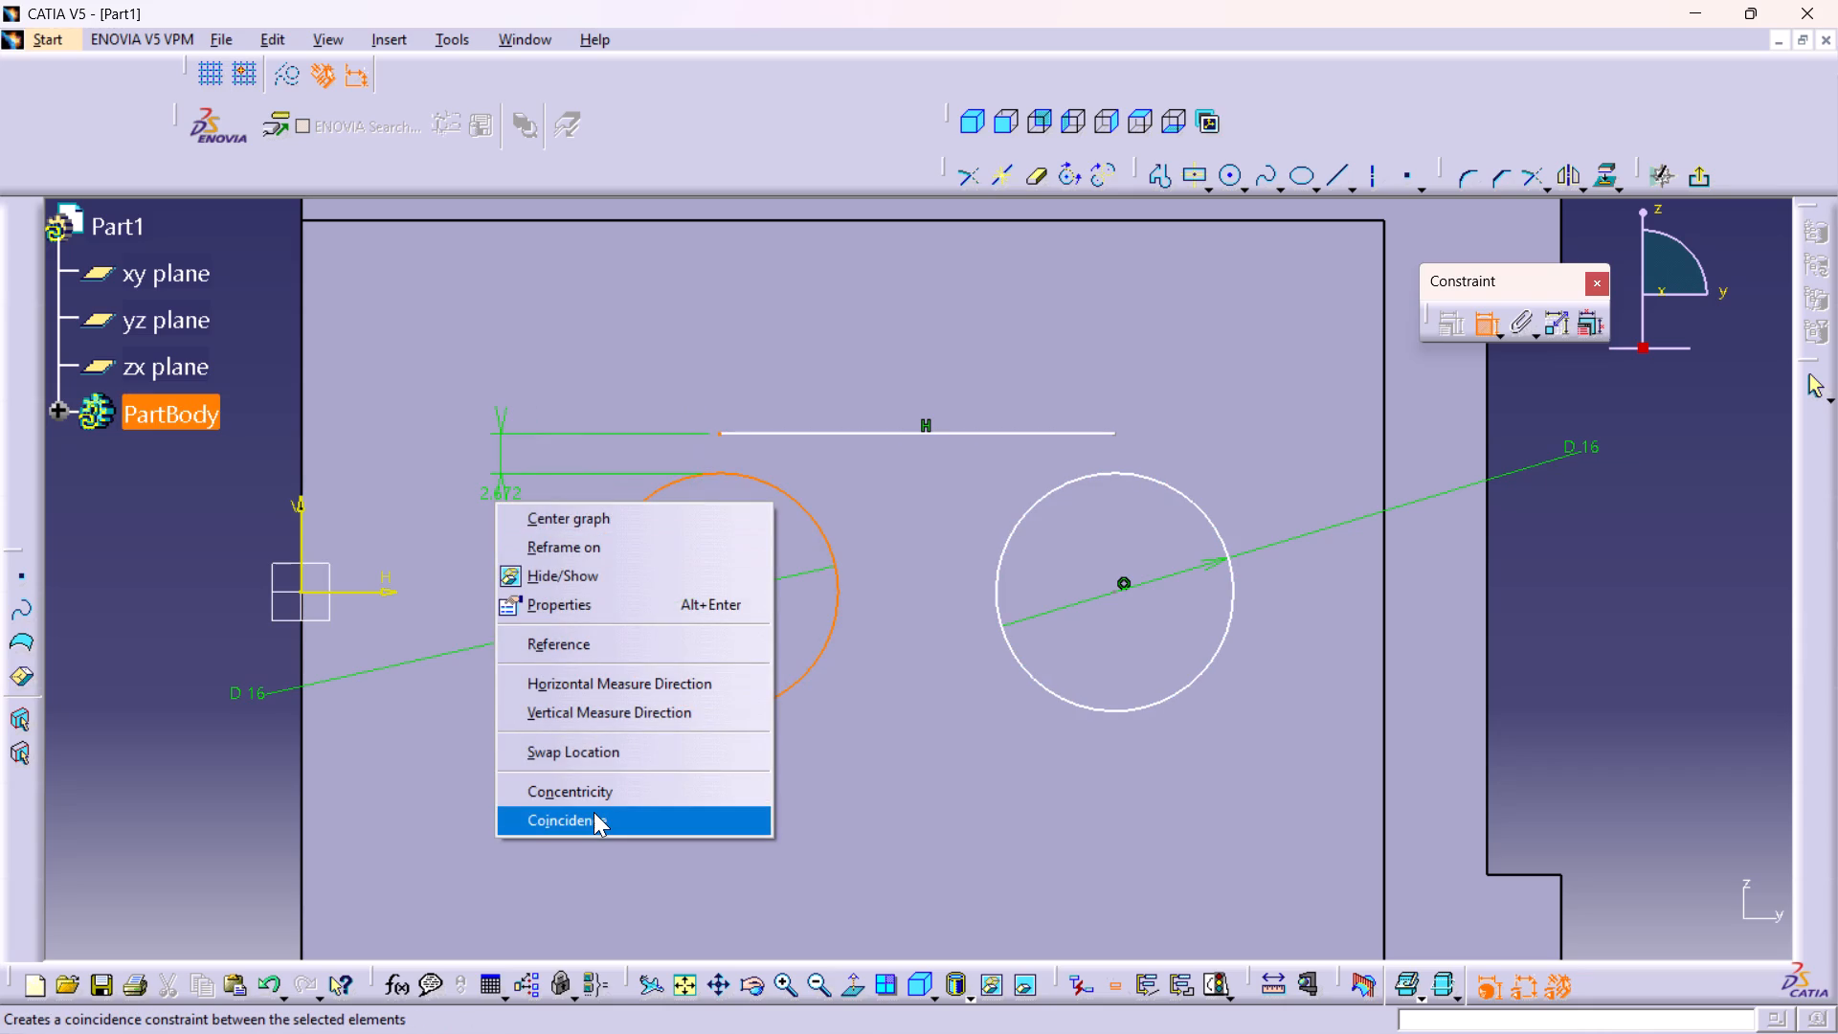
left_click(594, 812)
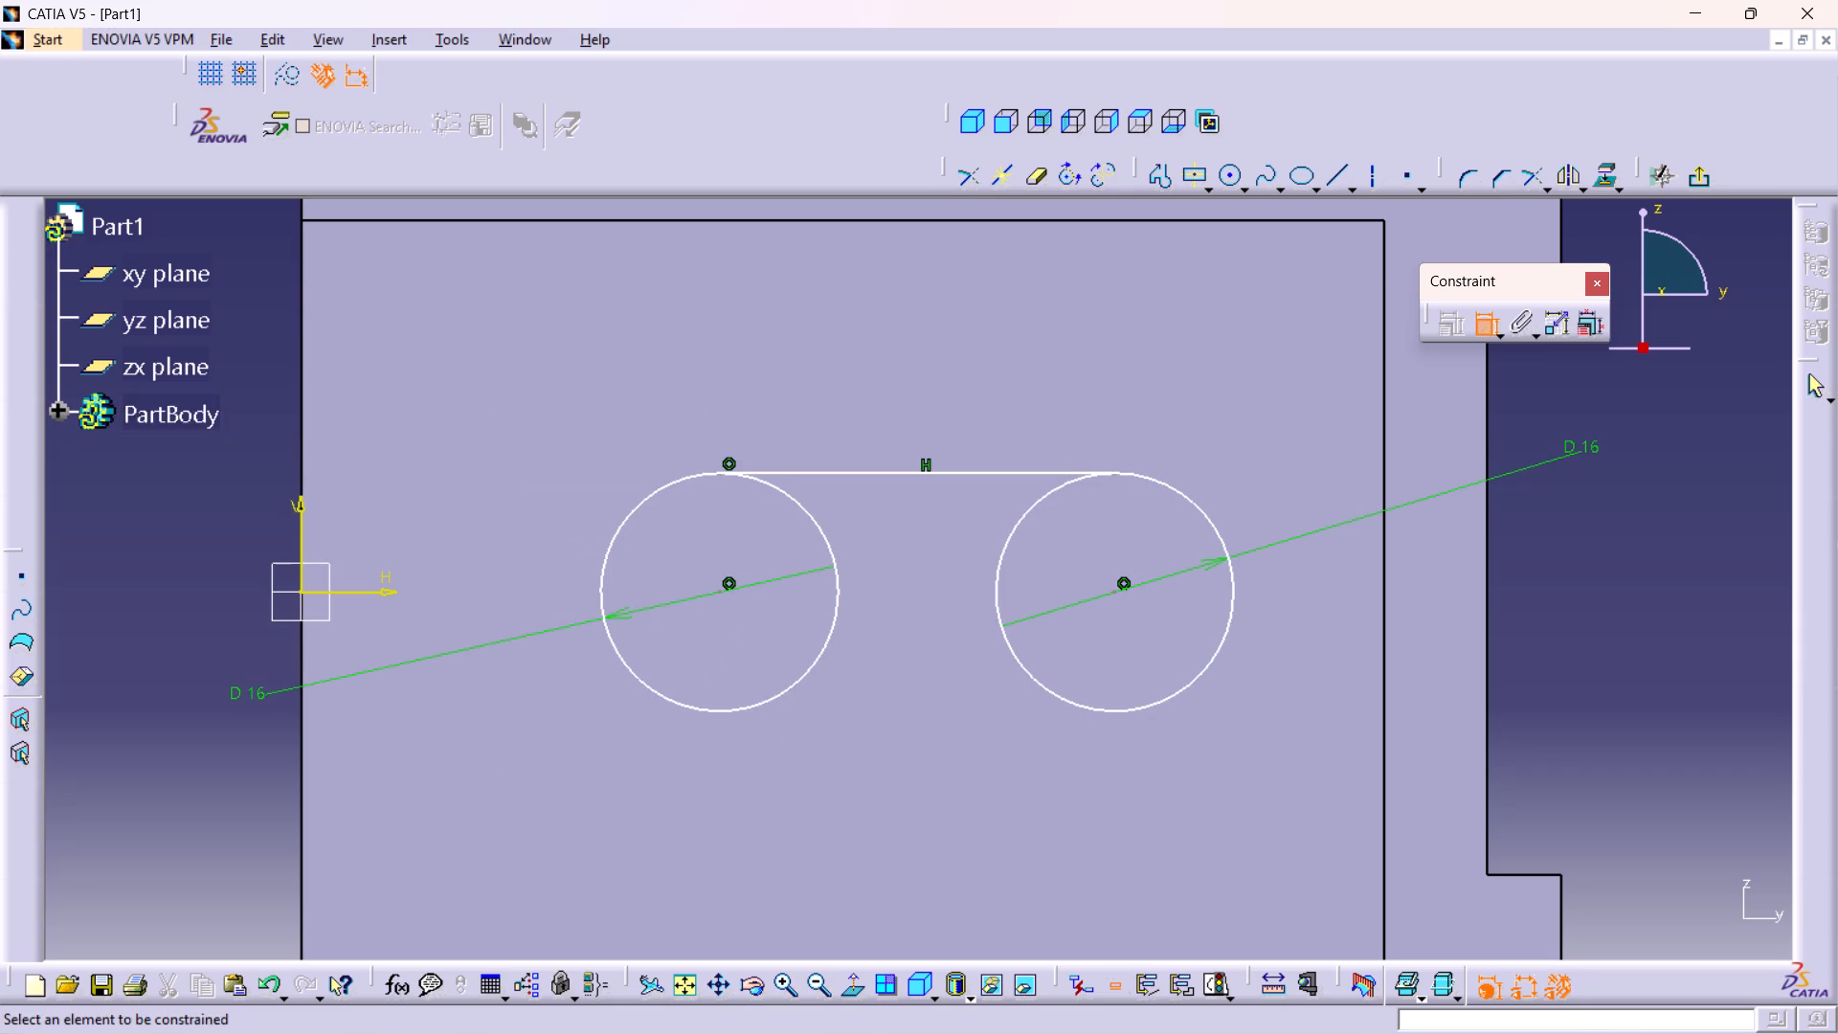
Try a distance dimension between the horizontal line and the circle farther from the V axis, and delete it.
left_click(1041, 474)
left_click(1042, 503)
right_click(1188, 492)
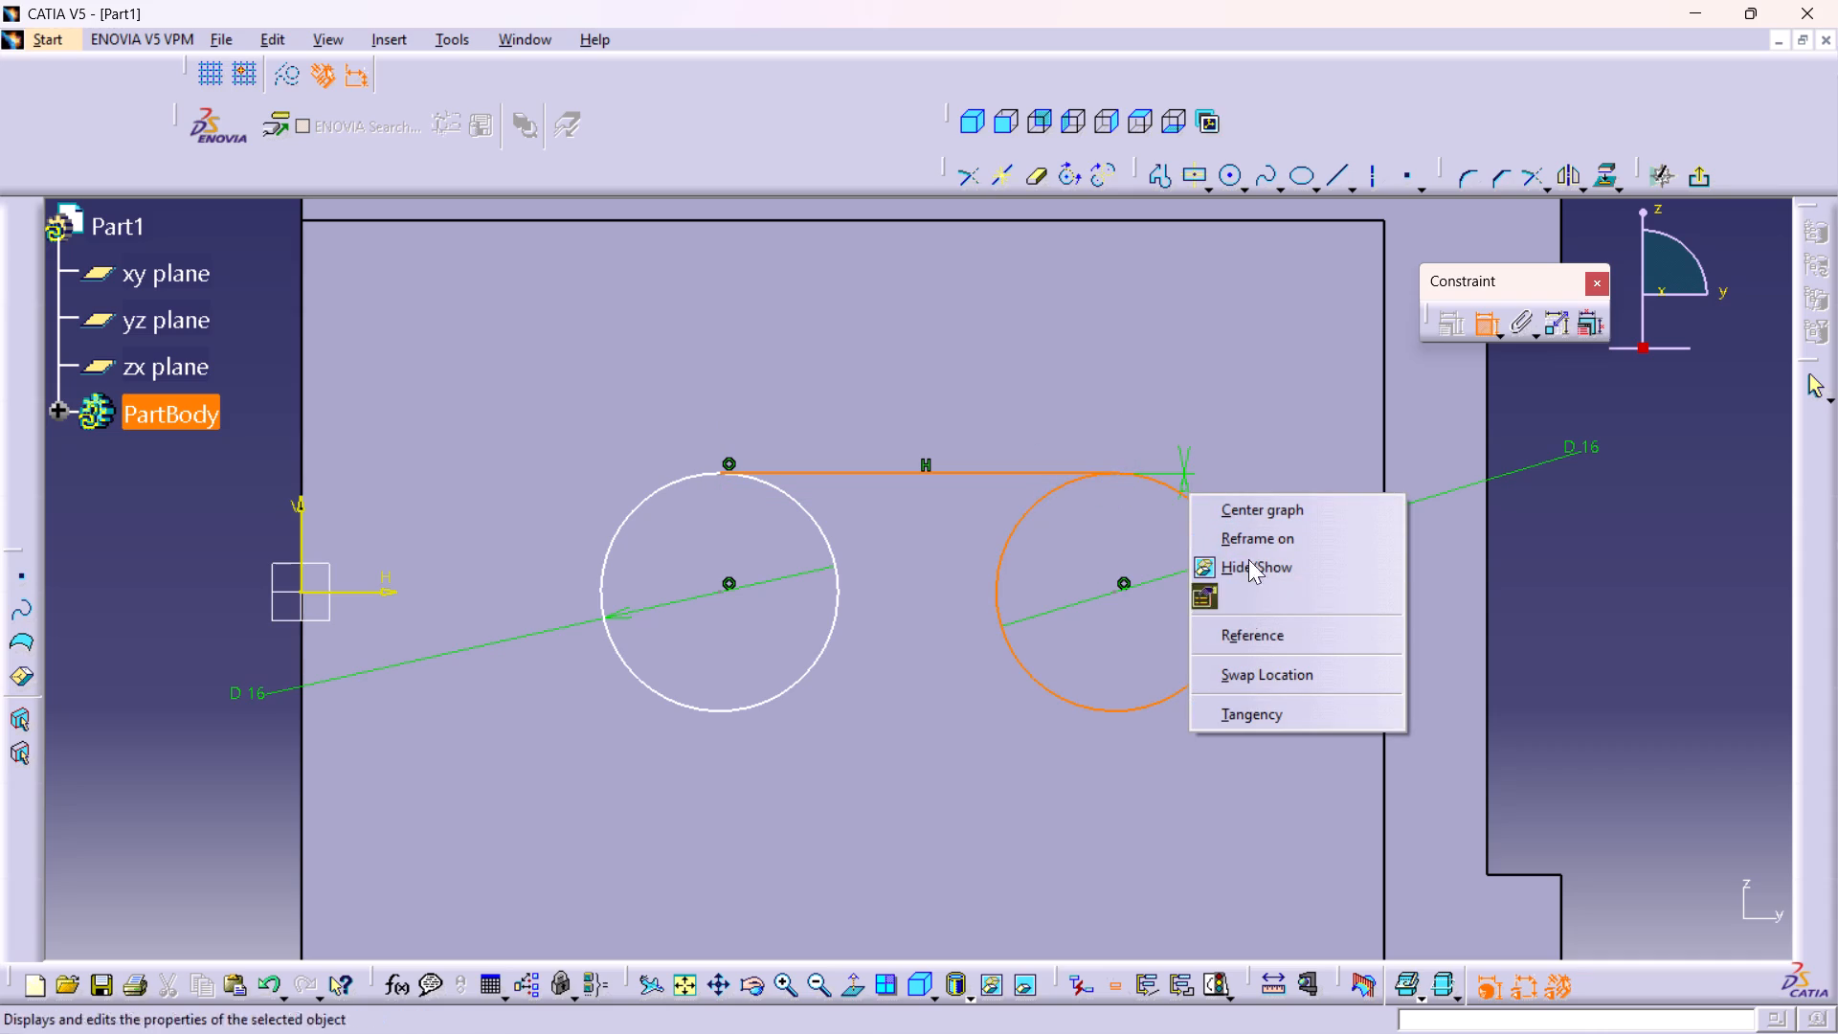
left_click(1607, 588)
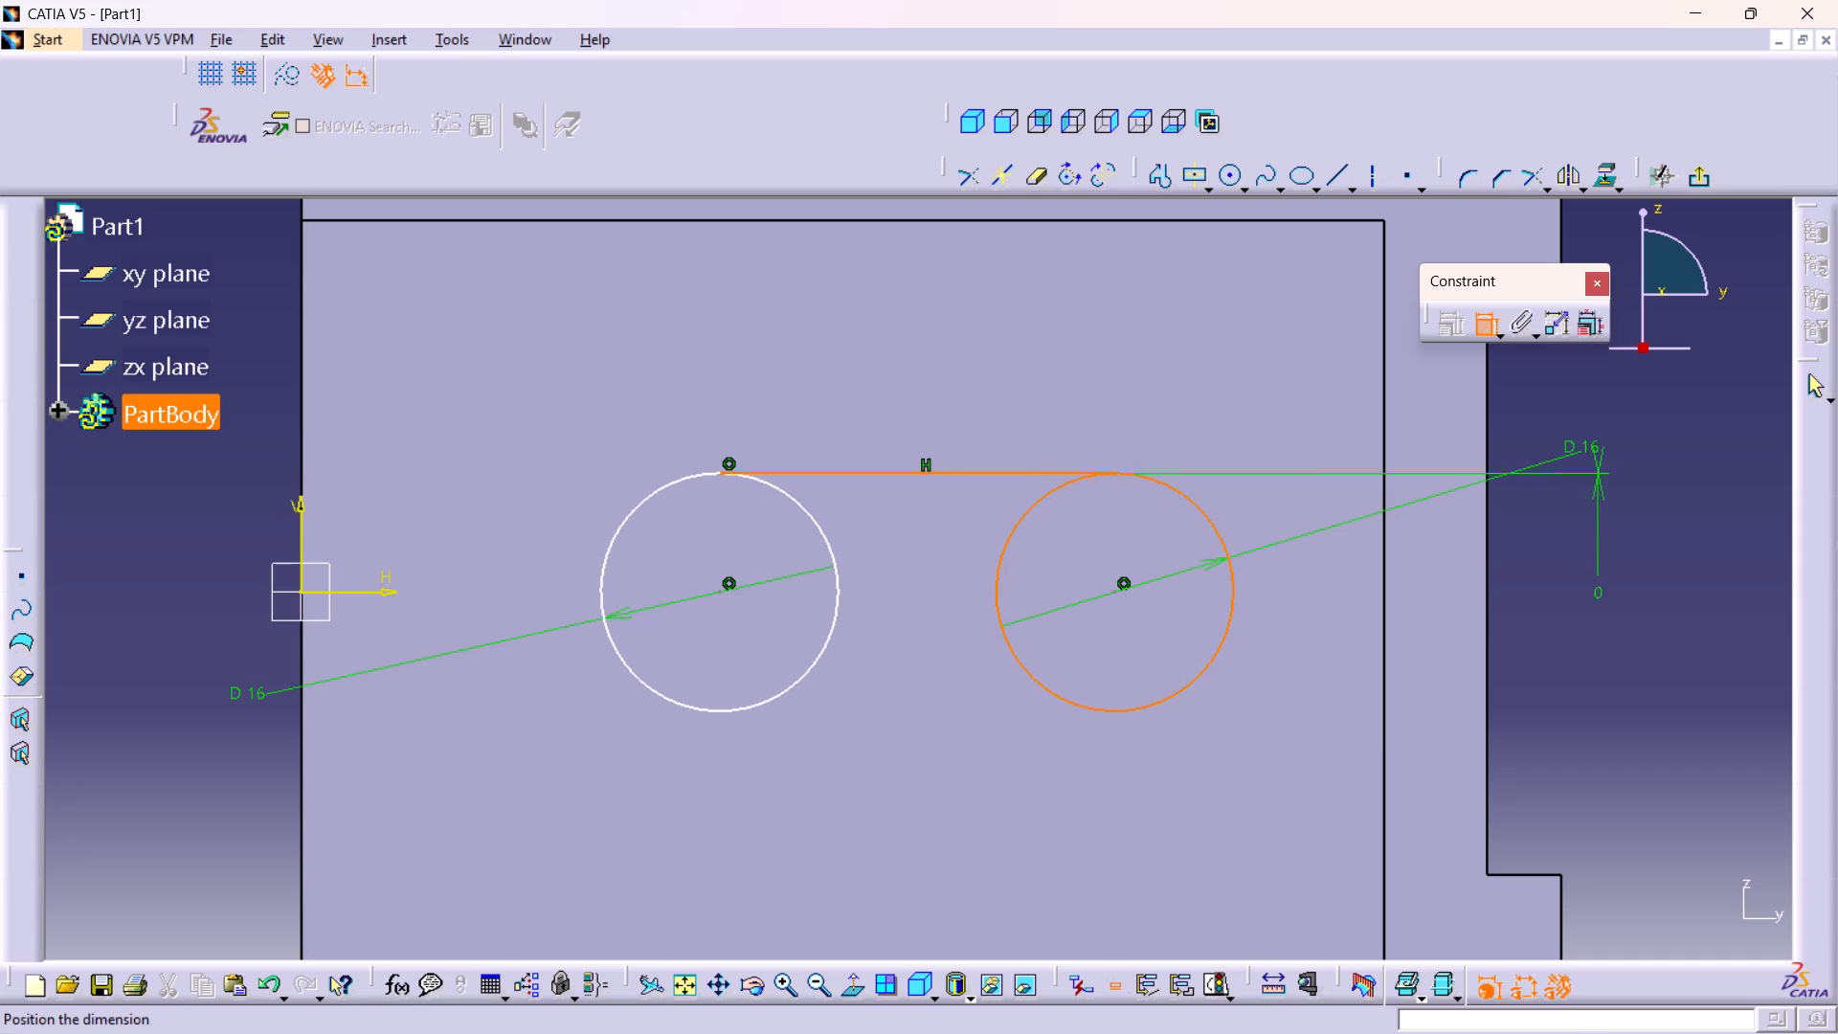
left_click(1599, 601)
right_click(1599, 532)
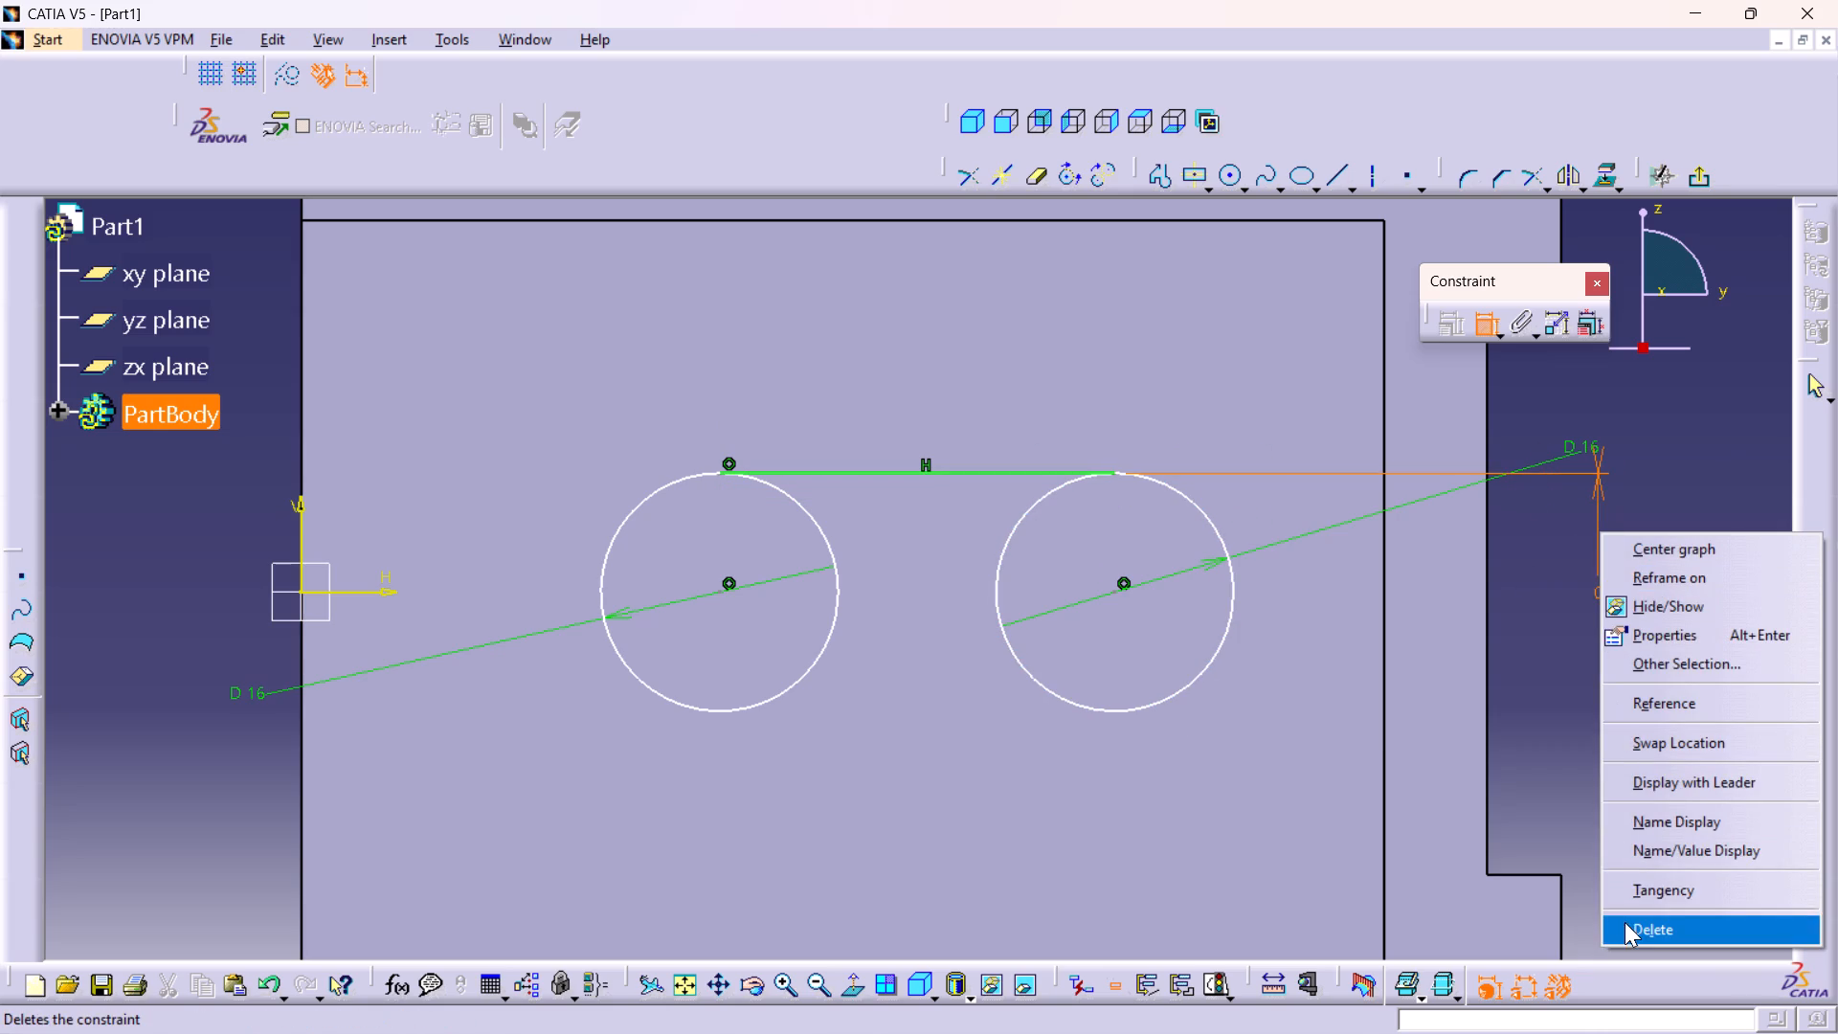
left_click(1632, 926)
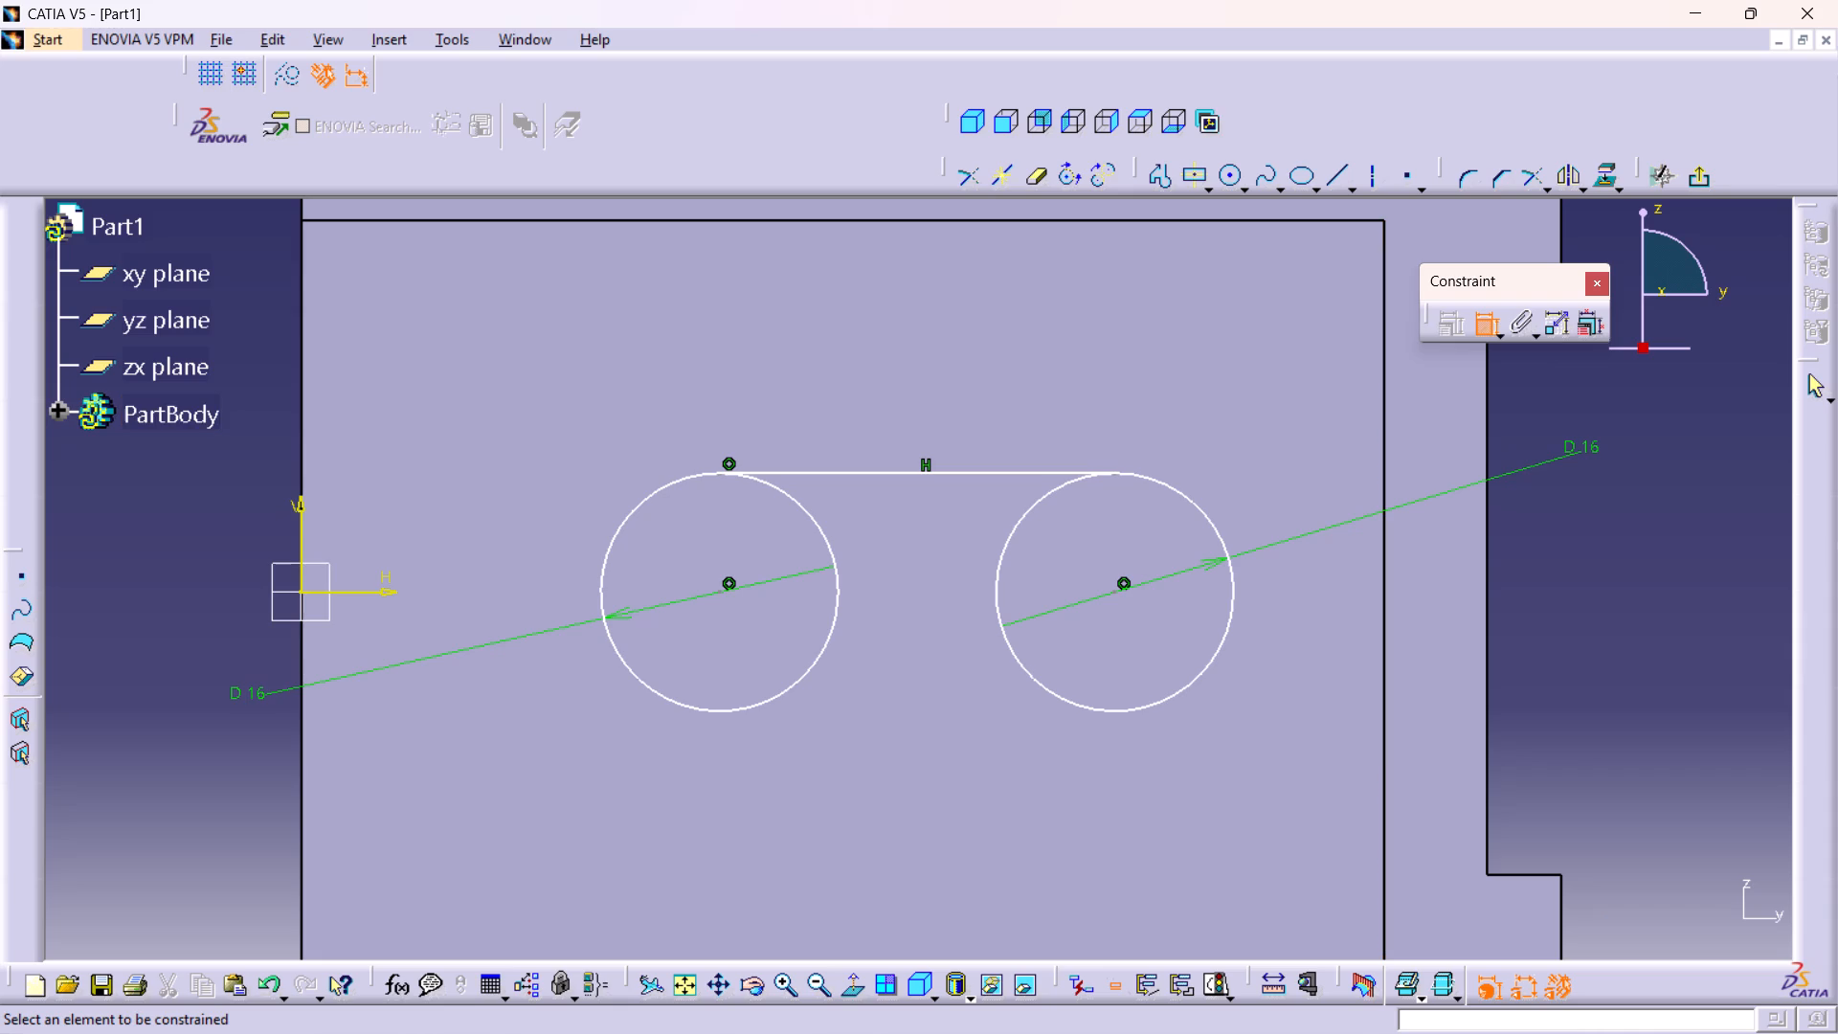
Make the horizontal line's other endpoint coincident with the circle farther from the V axis.
middle_click_drag(1126, 493, 1093, 255)
right_click(1126, 493)
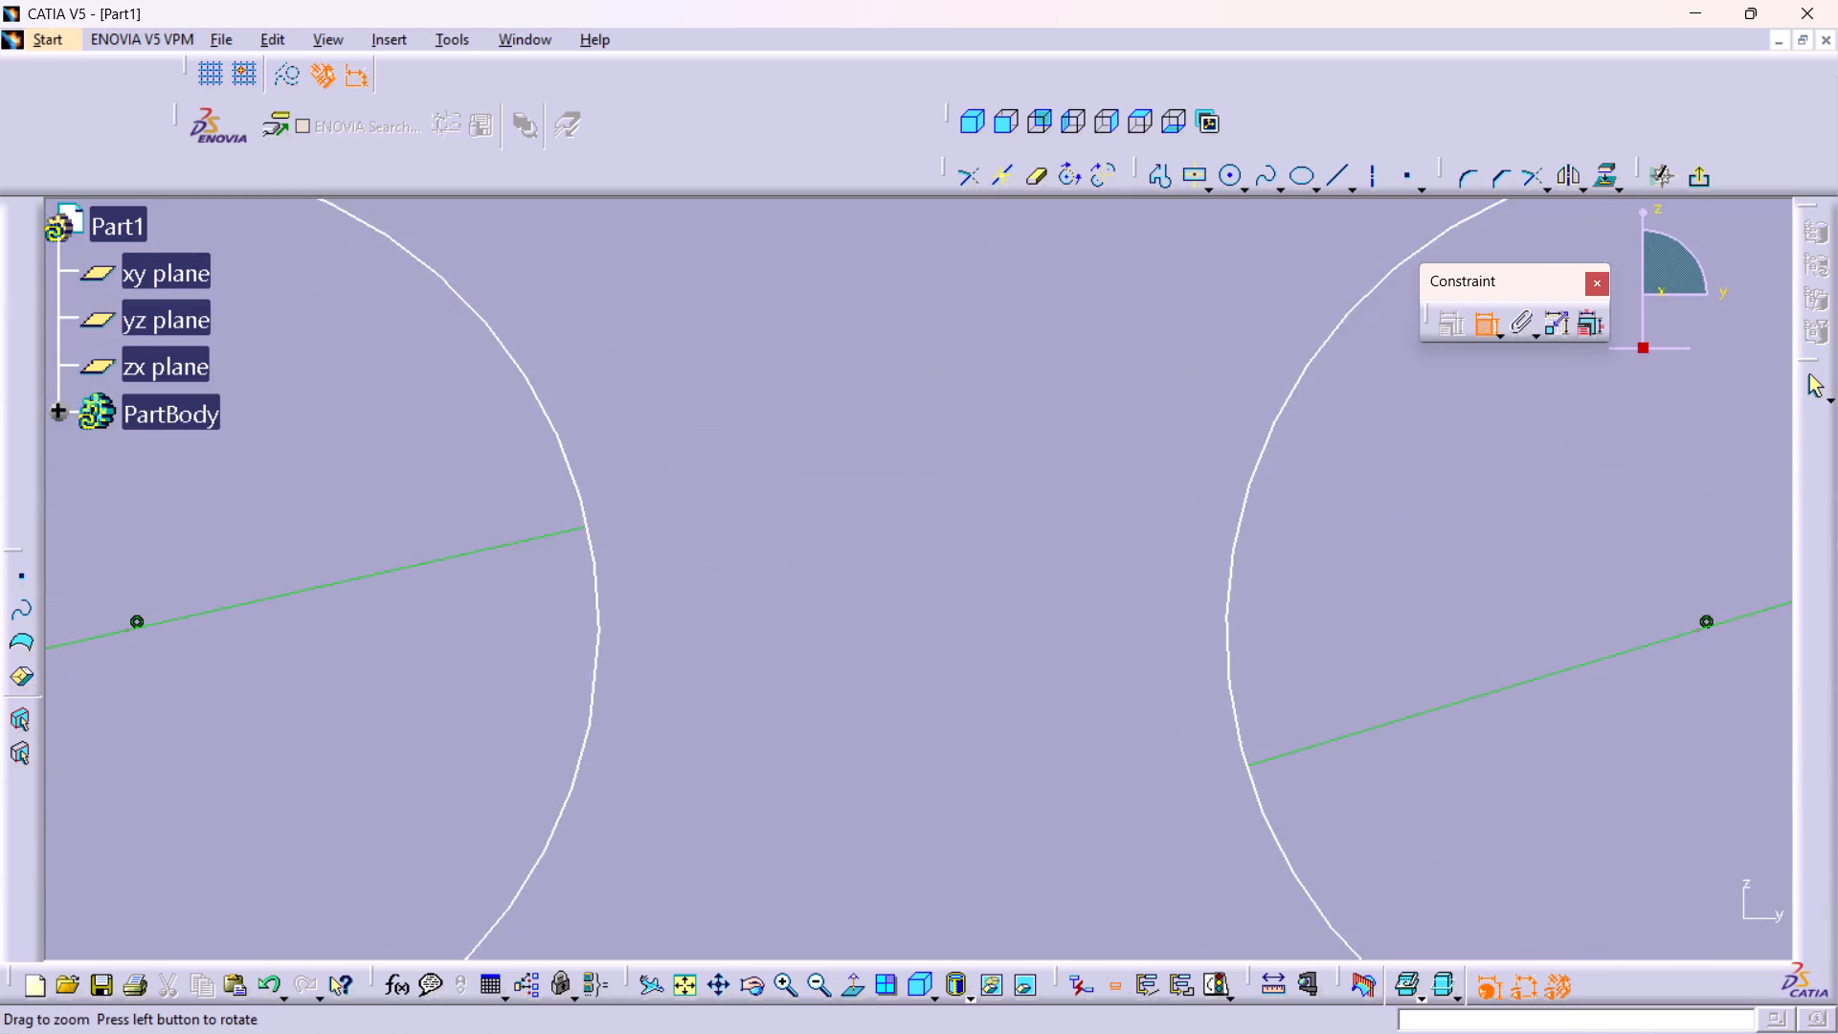
middle_click_drag(1340, 344, 792, 684)
middle_click_drag(1123, 551, 1133, 407)
right_click(1123, 551)
scroll(1363, 486, "up", 1)
middle_click_drag(1351, 503, 1149, 629)
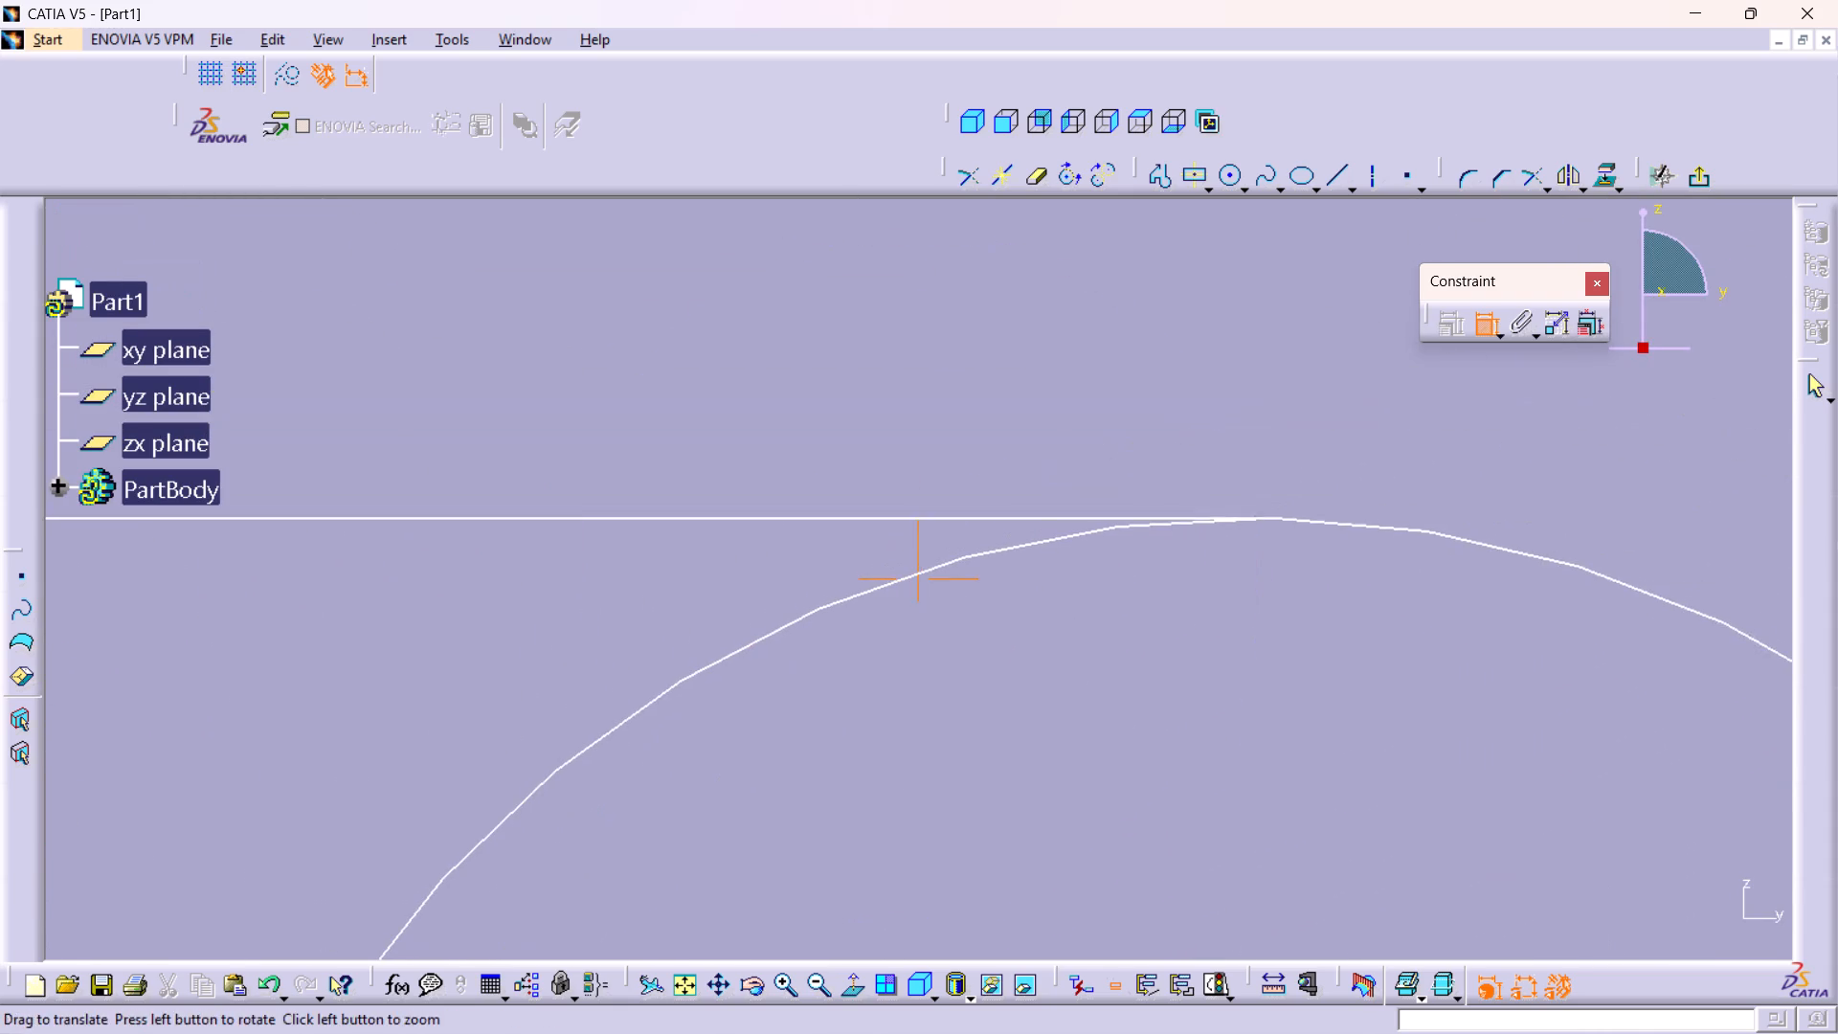
middle_click_drag(1149, 629, 1148, 630)
middle_click_drag(1262, 582, 1246, 370)
right_click(1262, 581)
middle_click_drag(1554, 587, 462, 798)
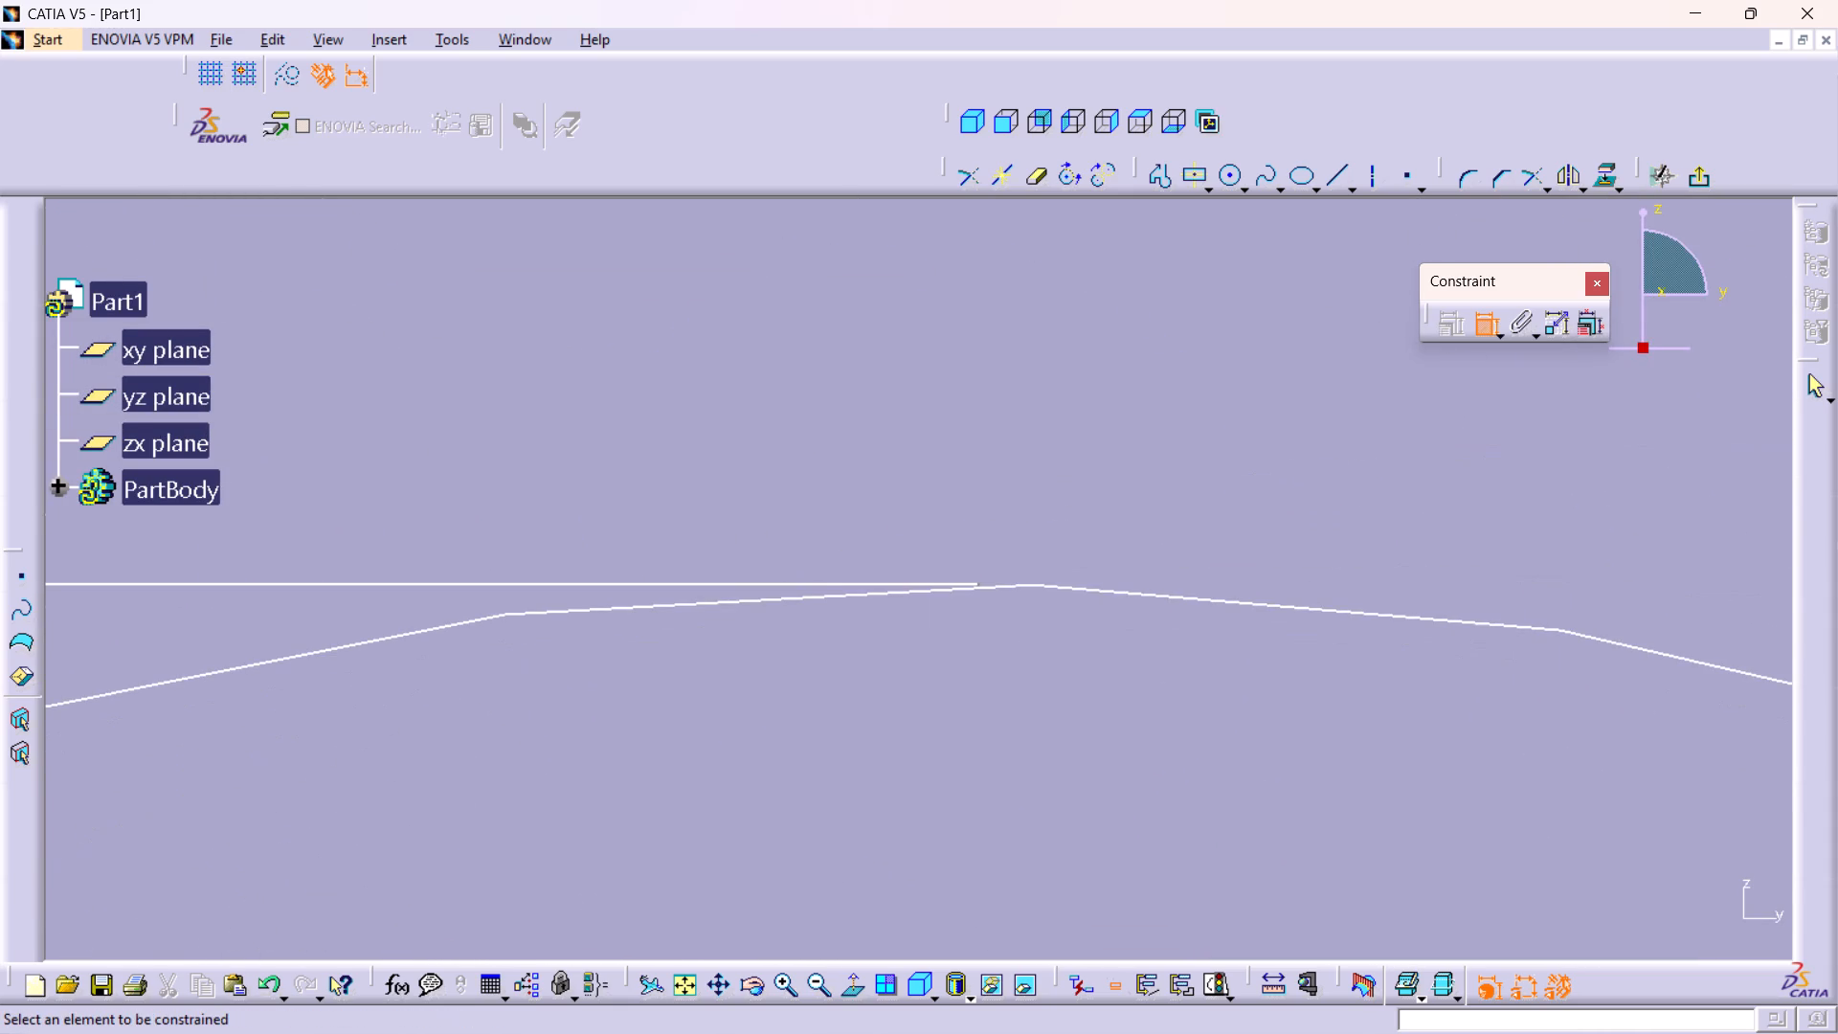
middle_click_drag(952, 671, 946, 468)
right_click(952, 671)
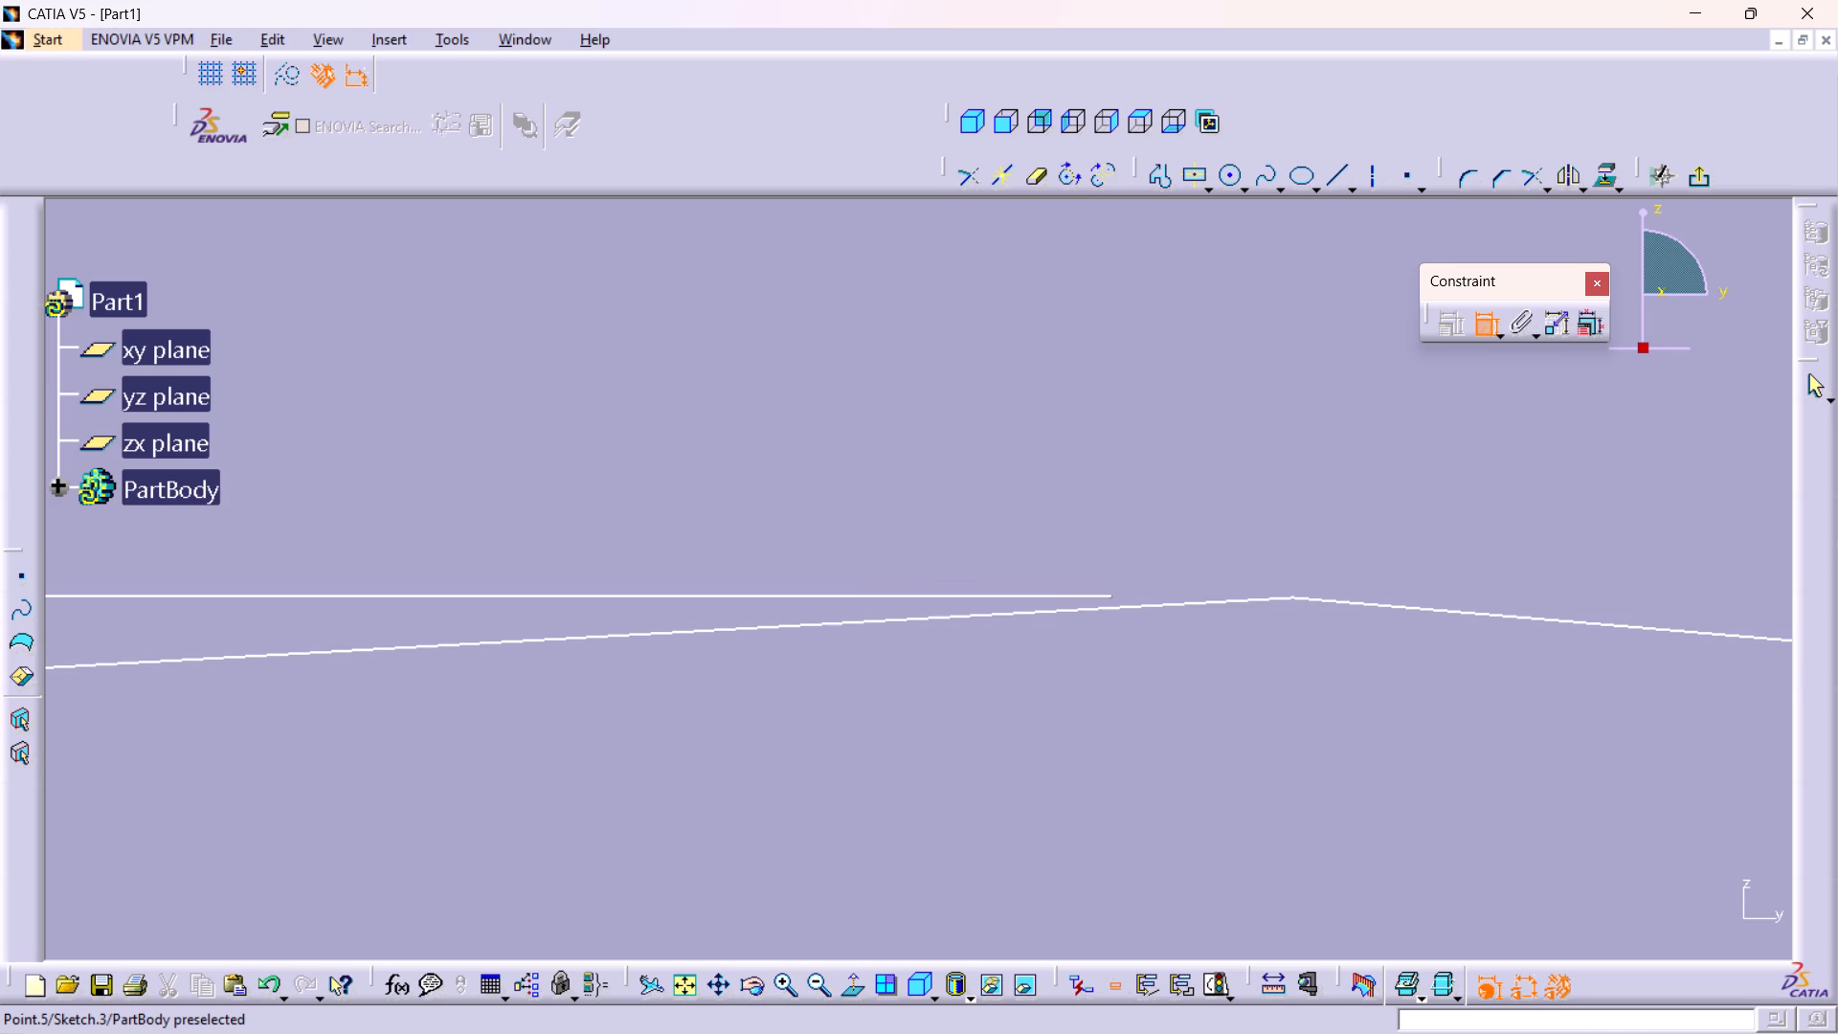
left_click(1110, 600)
left_click(1127, 611)
right_click(1243, 537)
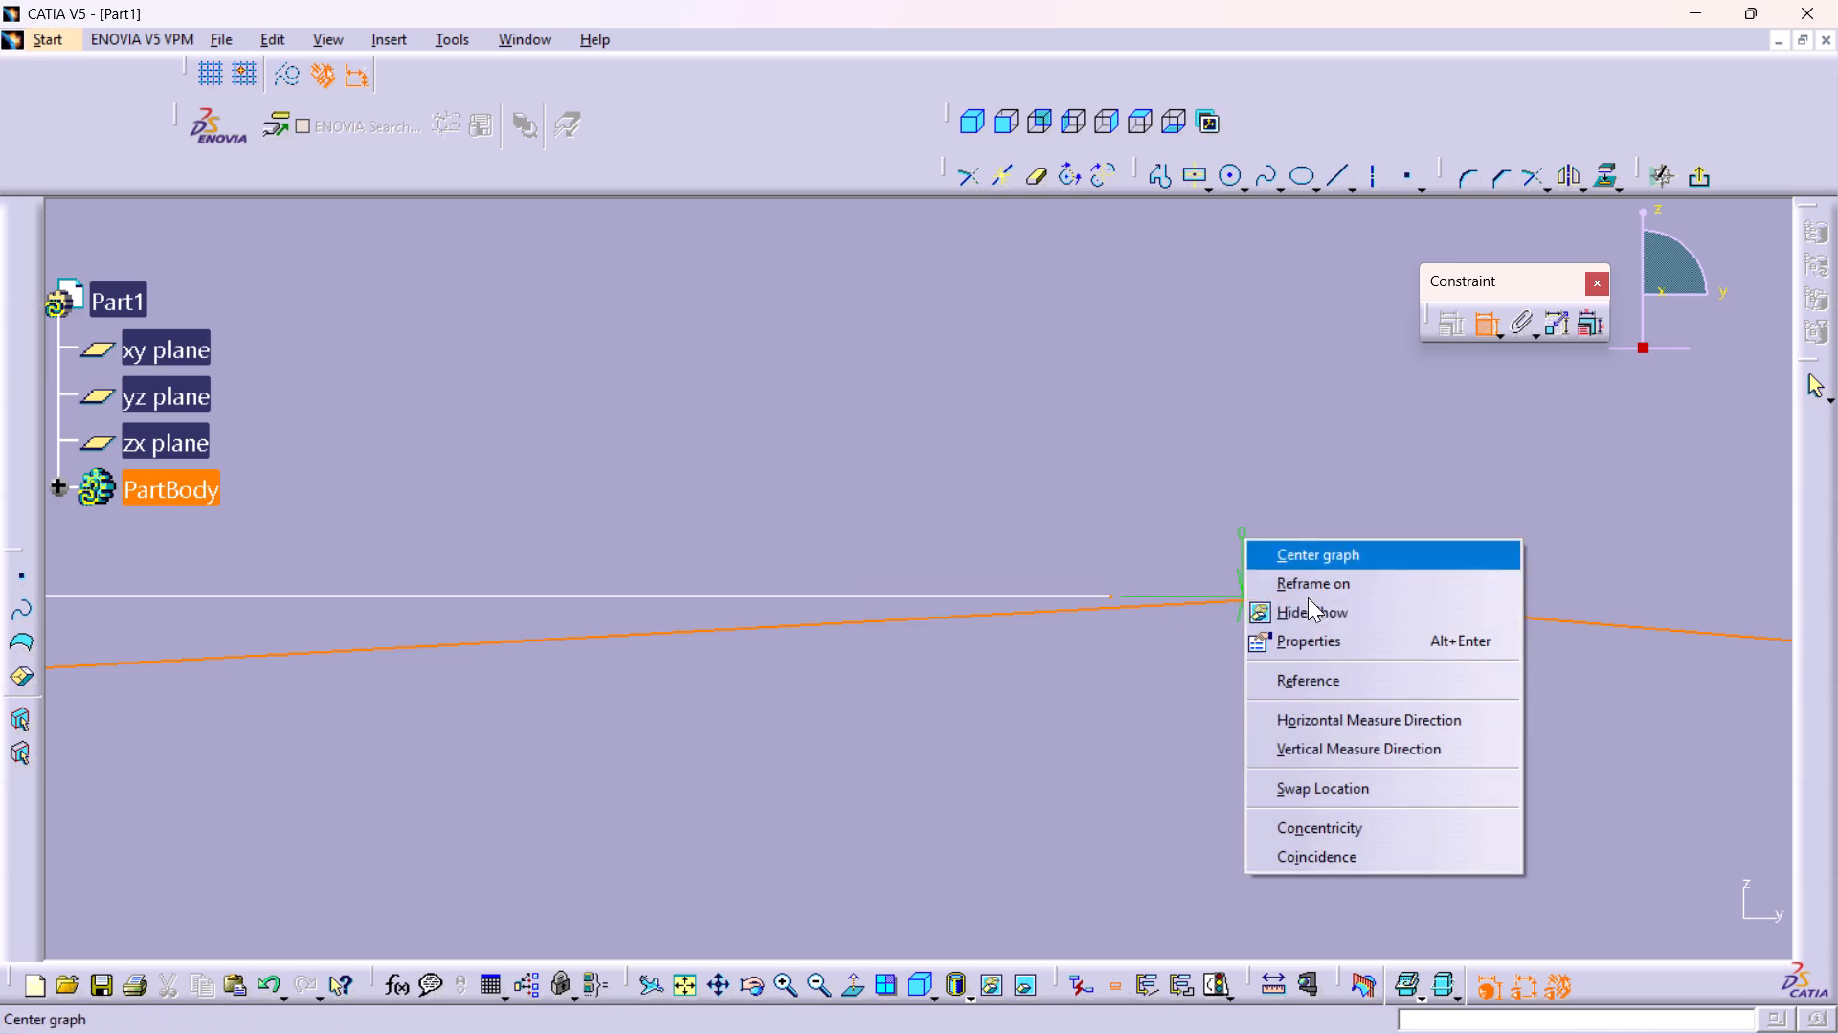
left_click(1334, 861)
Add a tangency constraint between the horizontal line and the circle nearer the V axis.
middle_click_drag(926, 658, 962, 712)
right_click(927, 657)
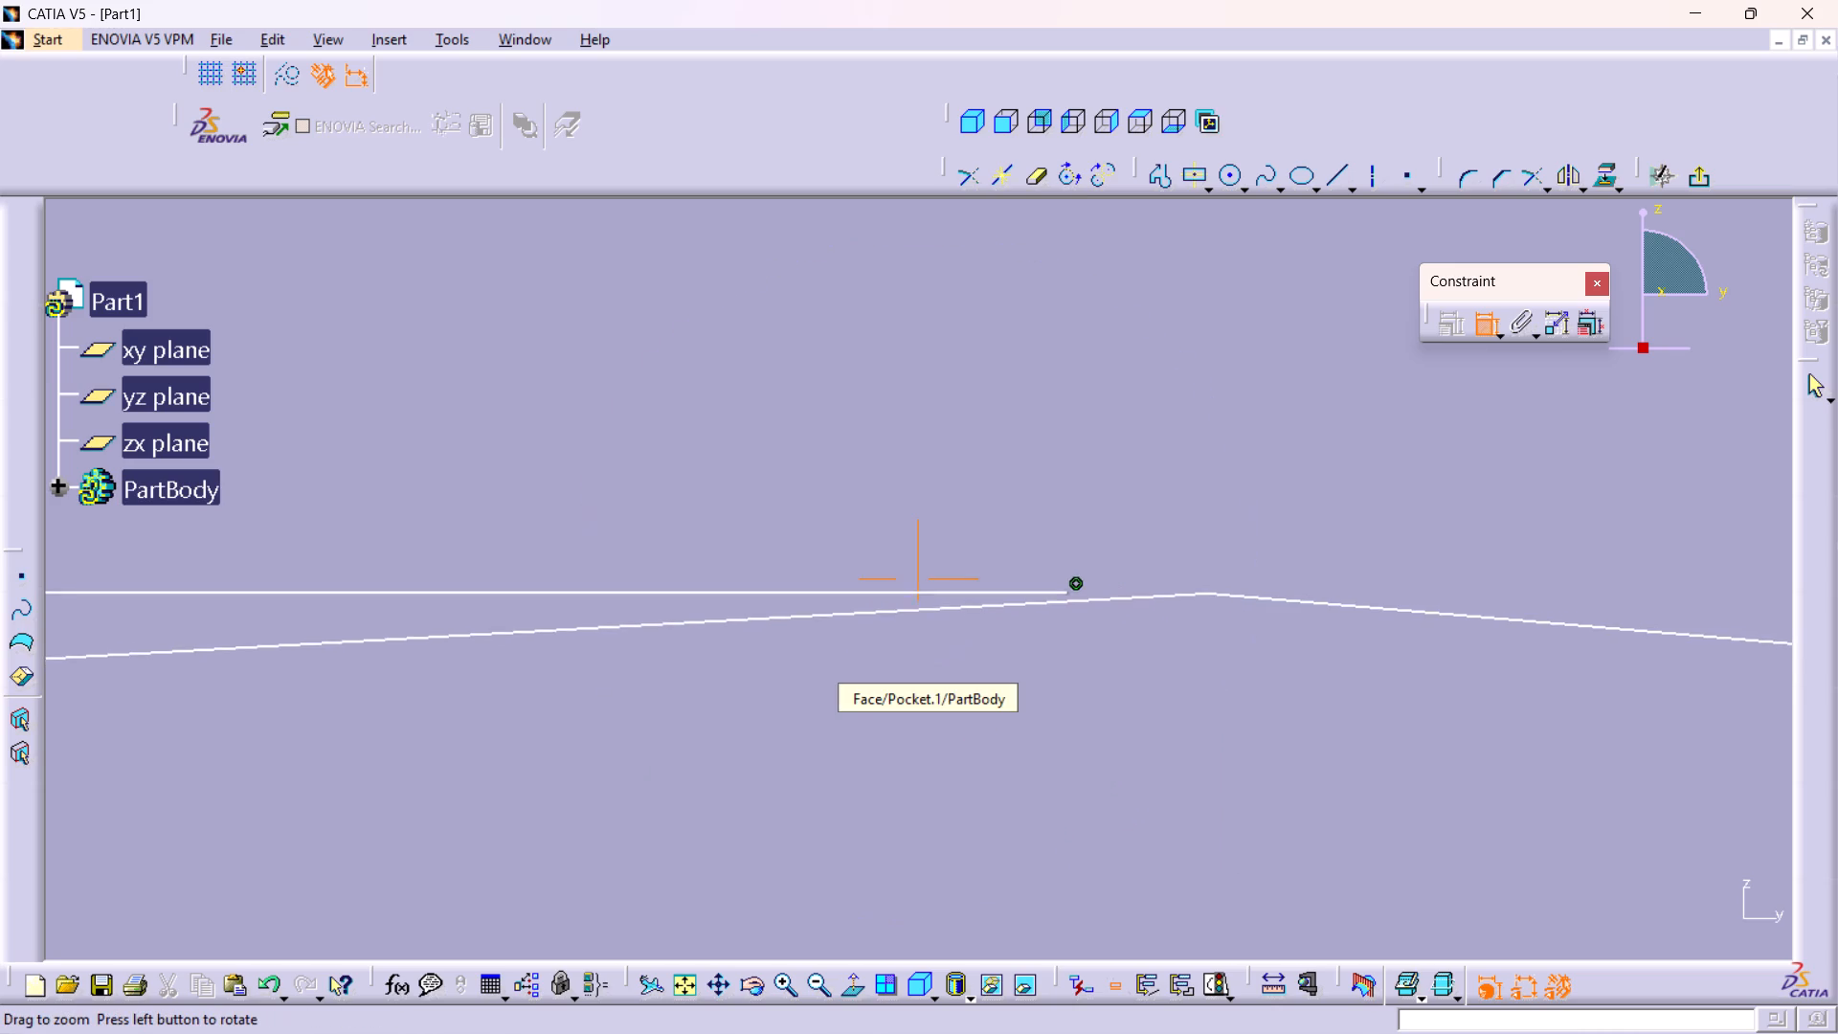
middle_click_drag(962, 712, 1052, 988)
middle_click_drag(977, 727, 1059, 1004)
right_click(977, 727)
middle_click_drag(914, 766, 1336, 513)
middle_click_drag(807, 327, 861, 438)
right_click(807, 327)
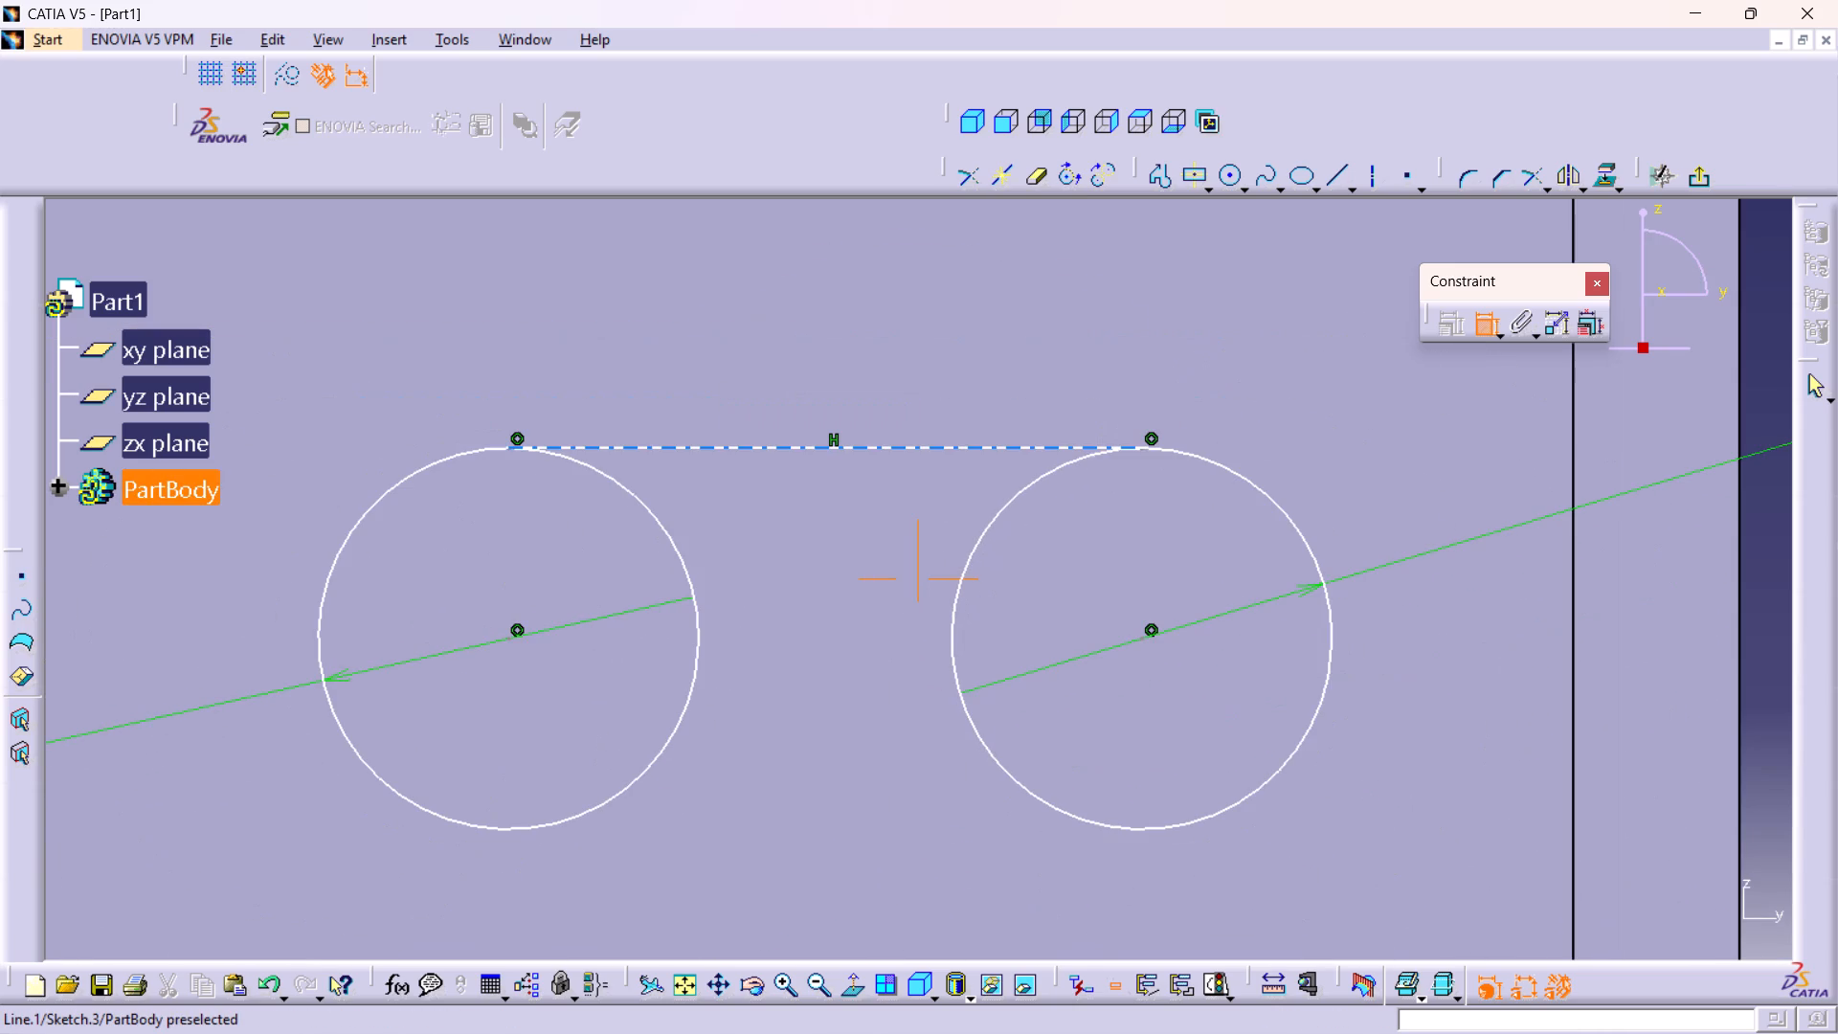
left_click(633, 443)
left_click(632, 448)
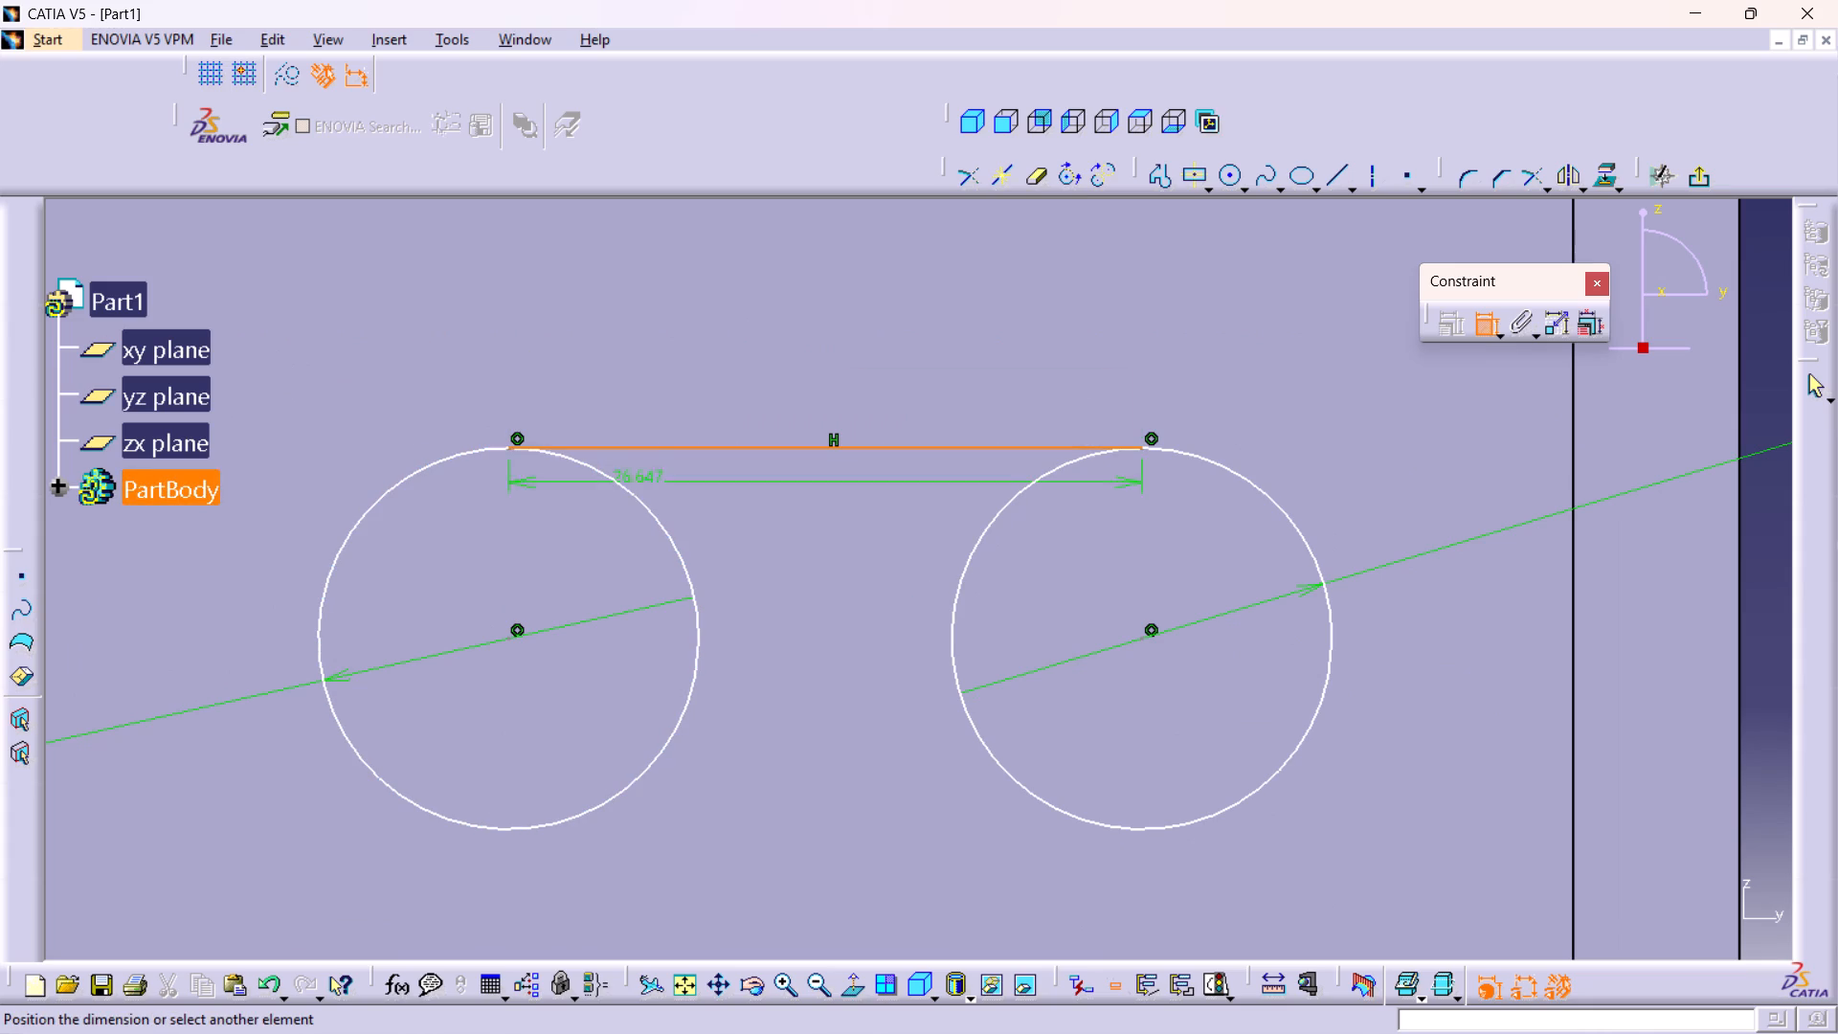
left_click(639, 500)
right_click(527, 546)
left_click(597, 767)
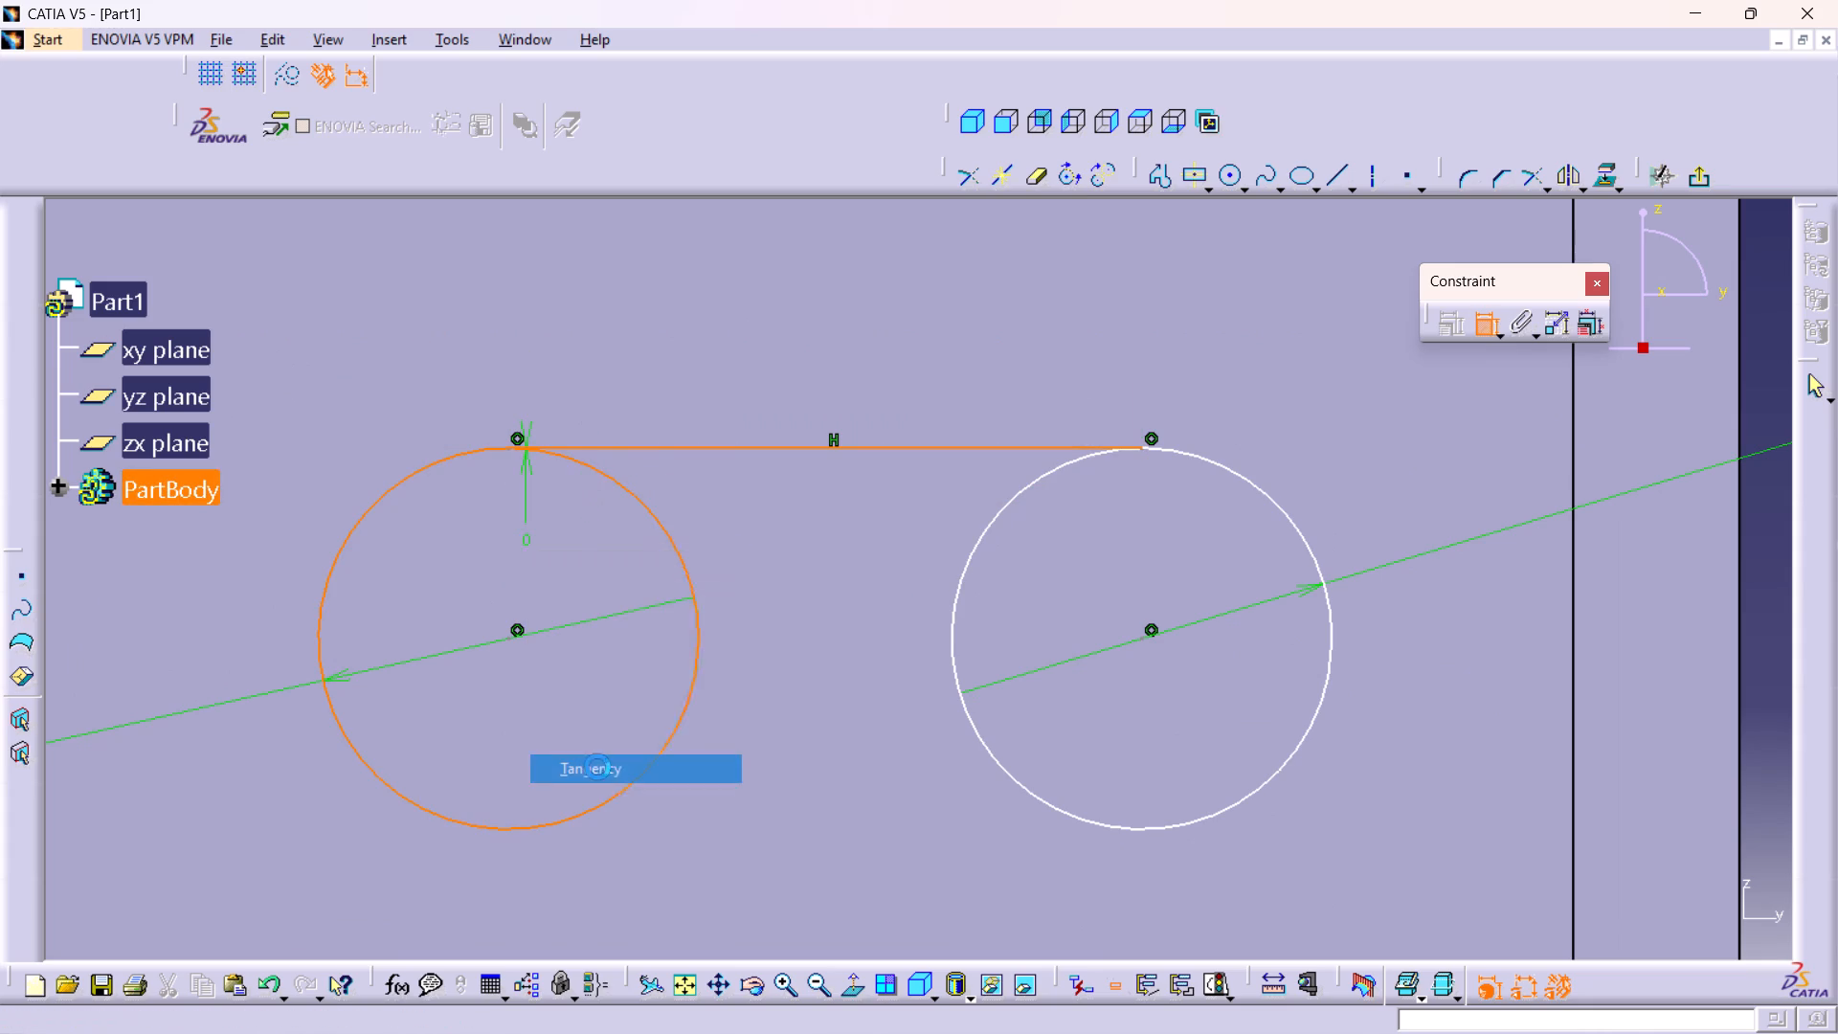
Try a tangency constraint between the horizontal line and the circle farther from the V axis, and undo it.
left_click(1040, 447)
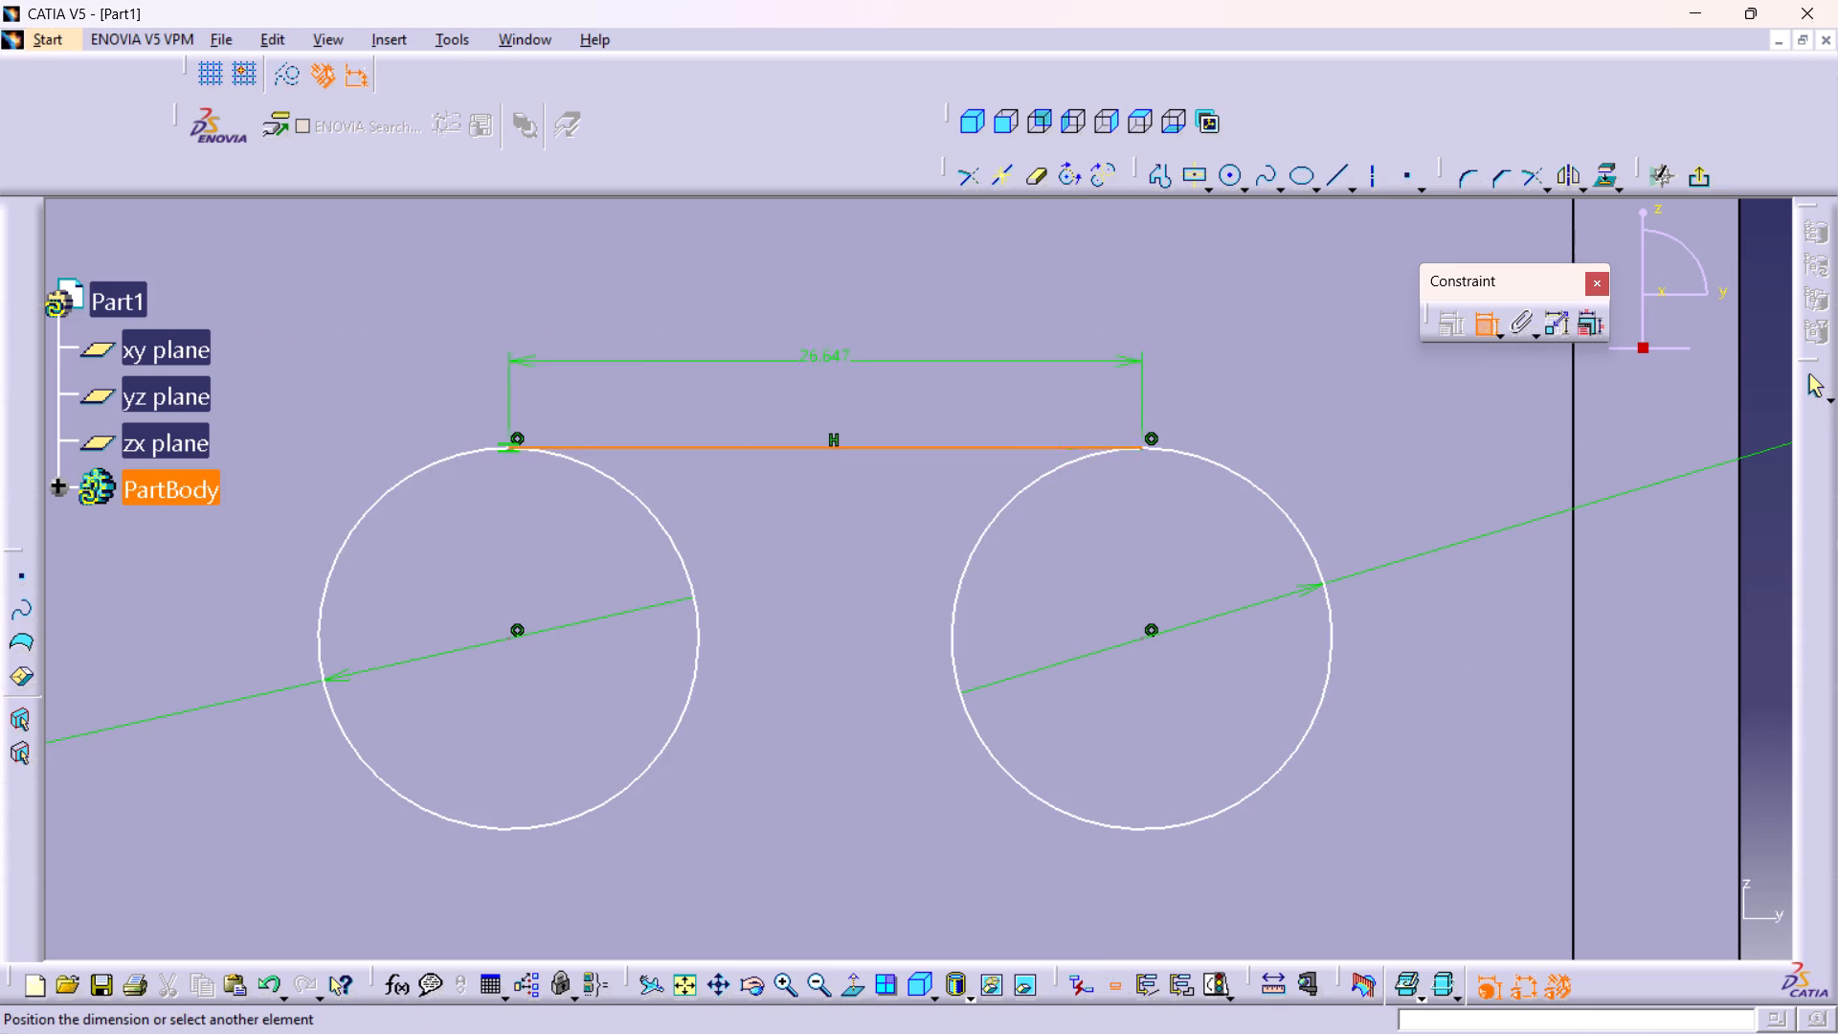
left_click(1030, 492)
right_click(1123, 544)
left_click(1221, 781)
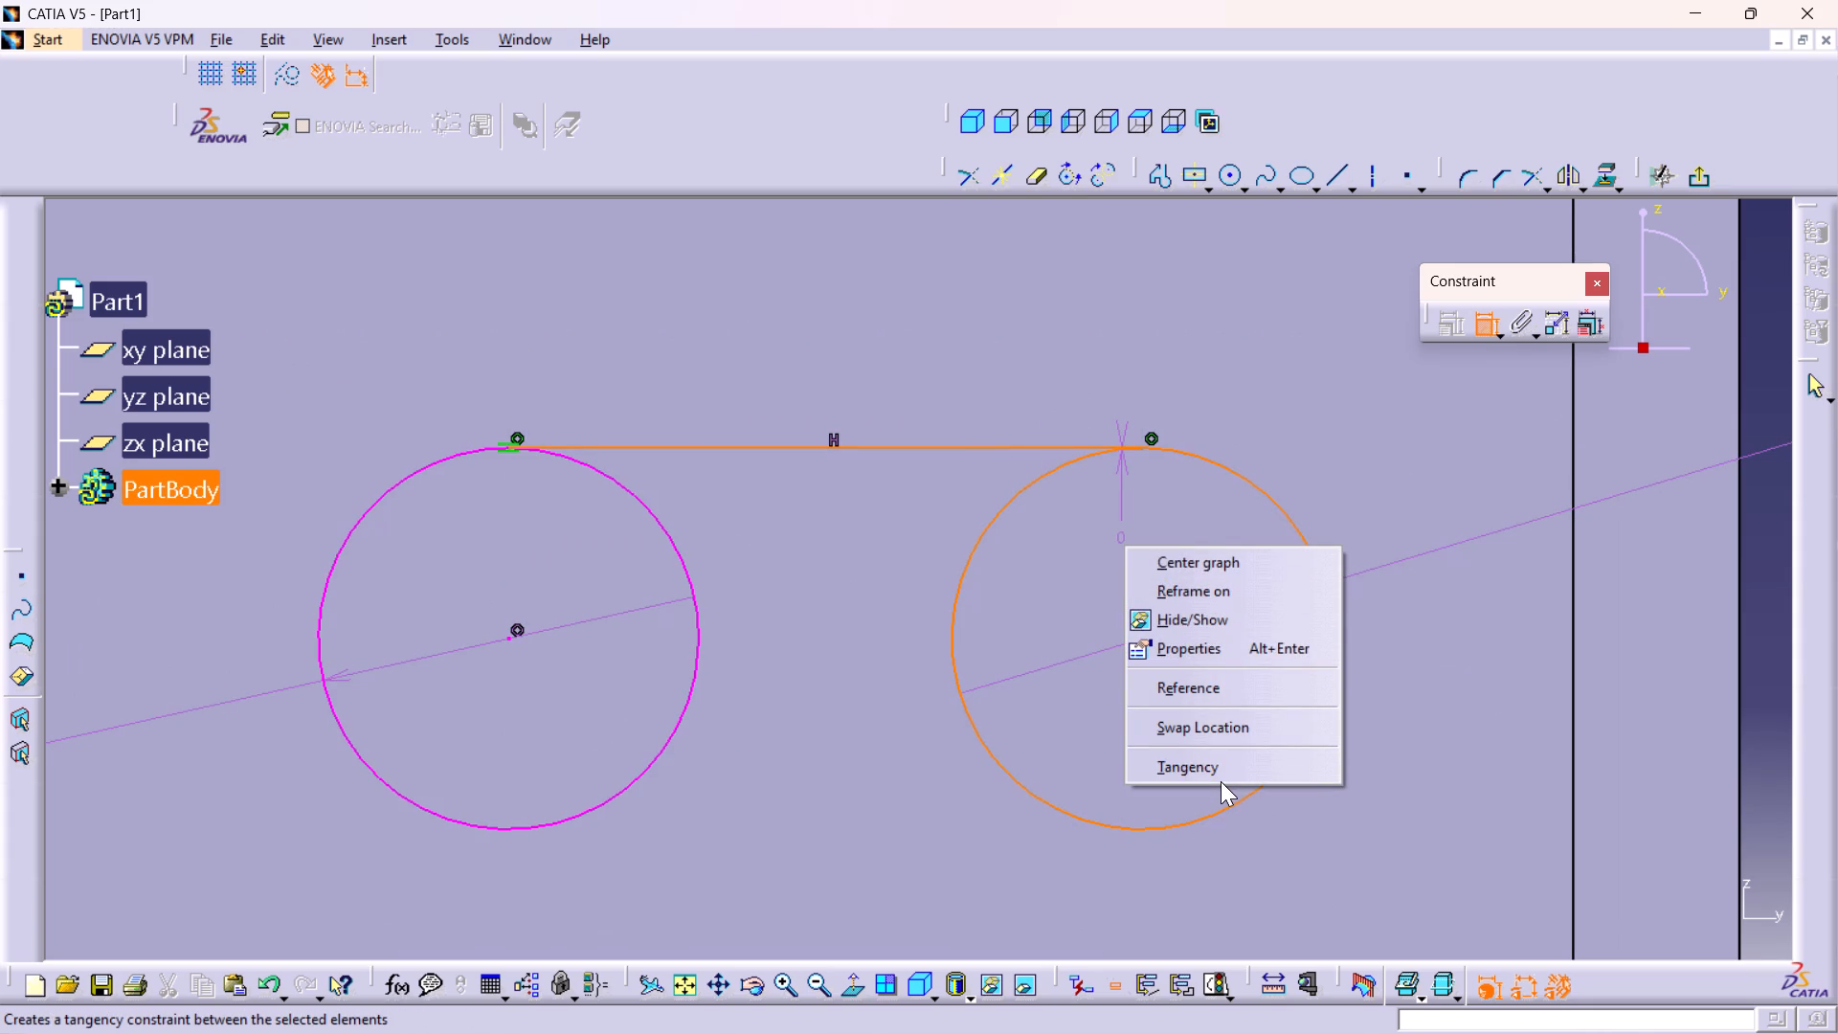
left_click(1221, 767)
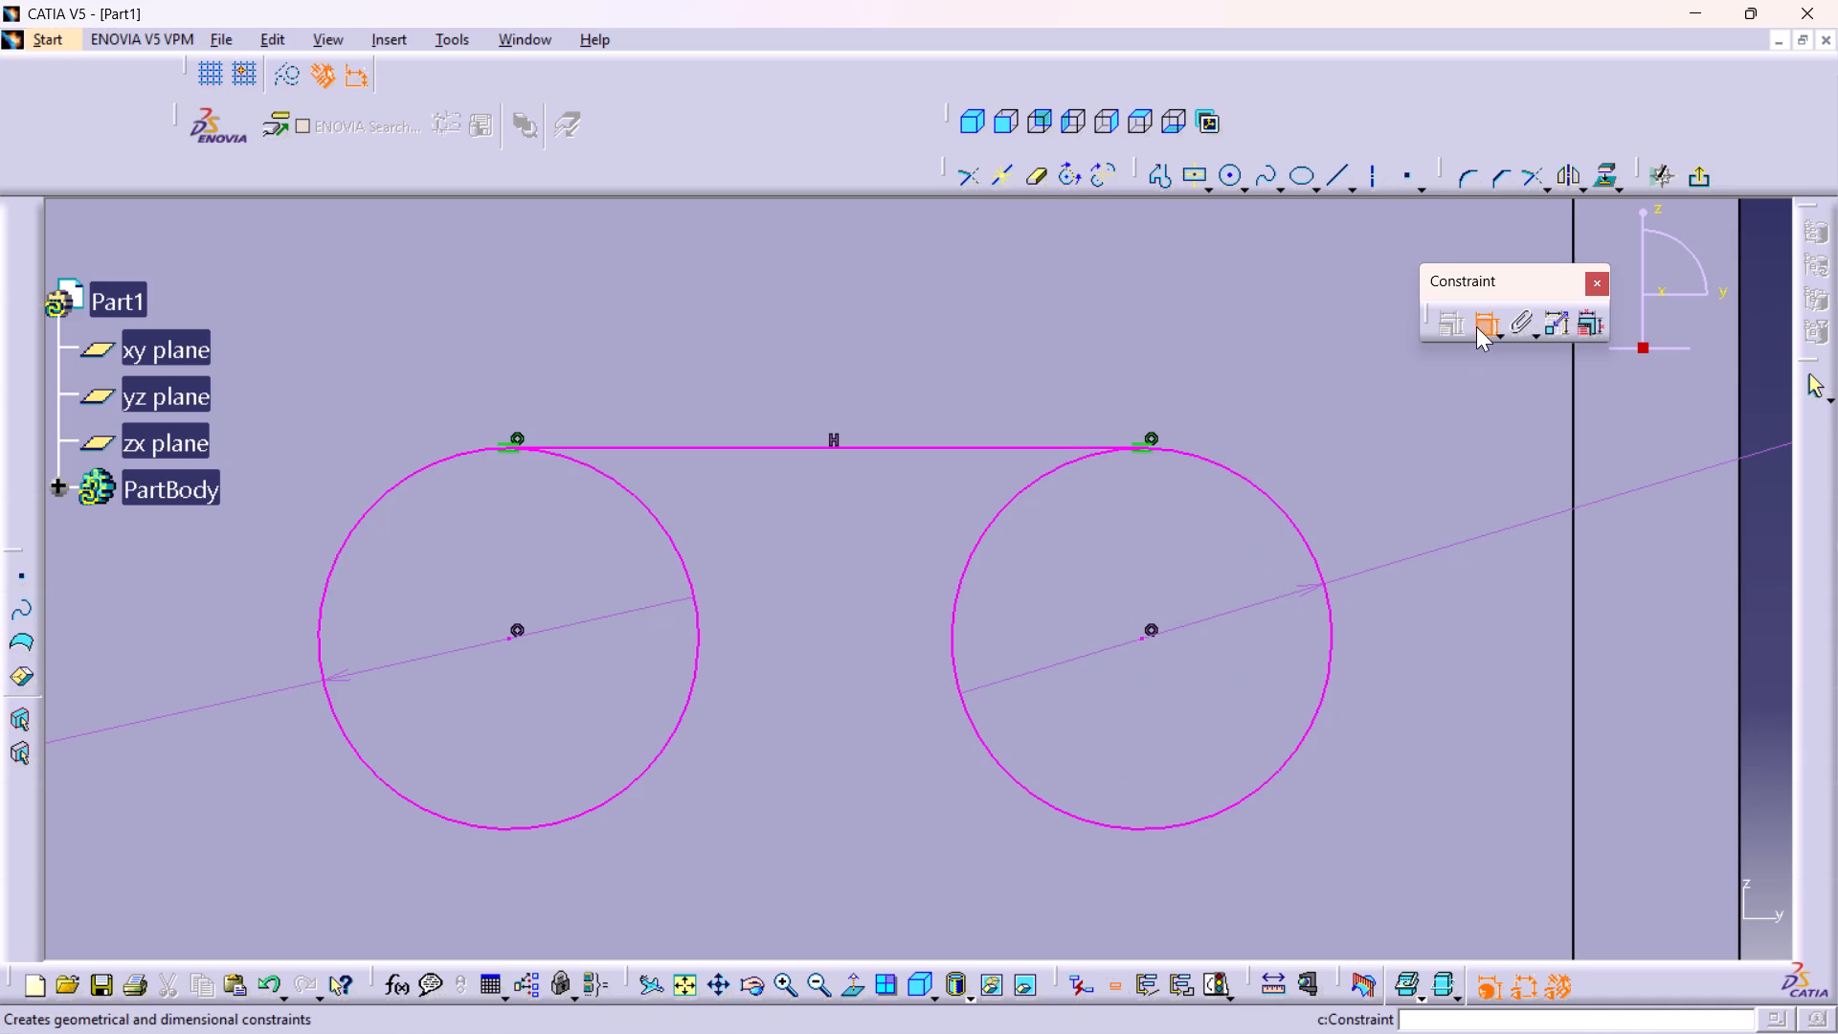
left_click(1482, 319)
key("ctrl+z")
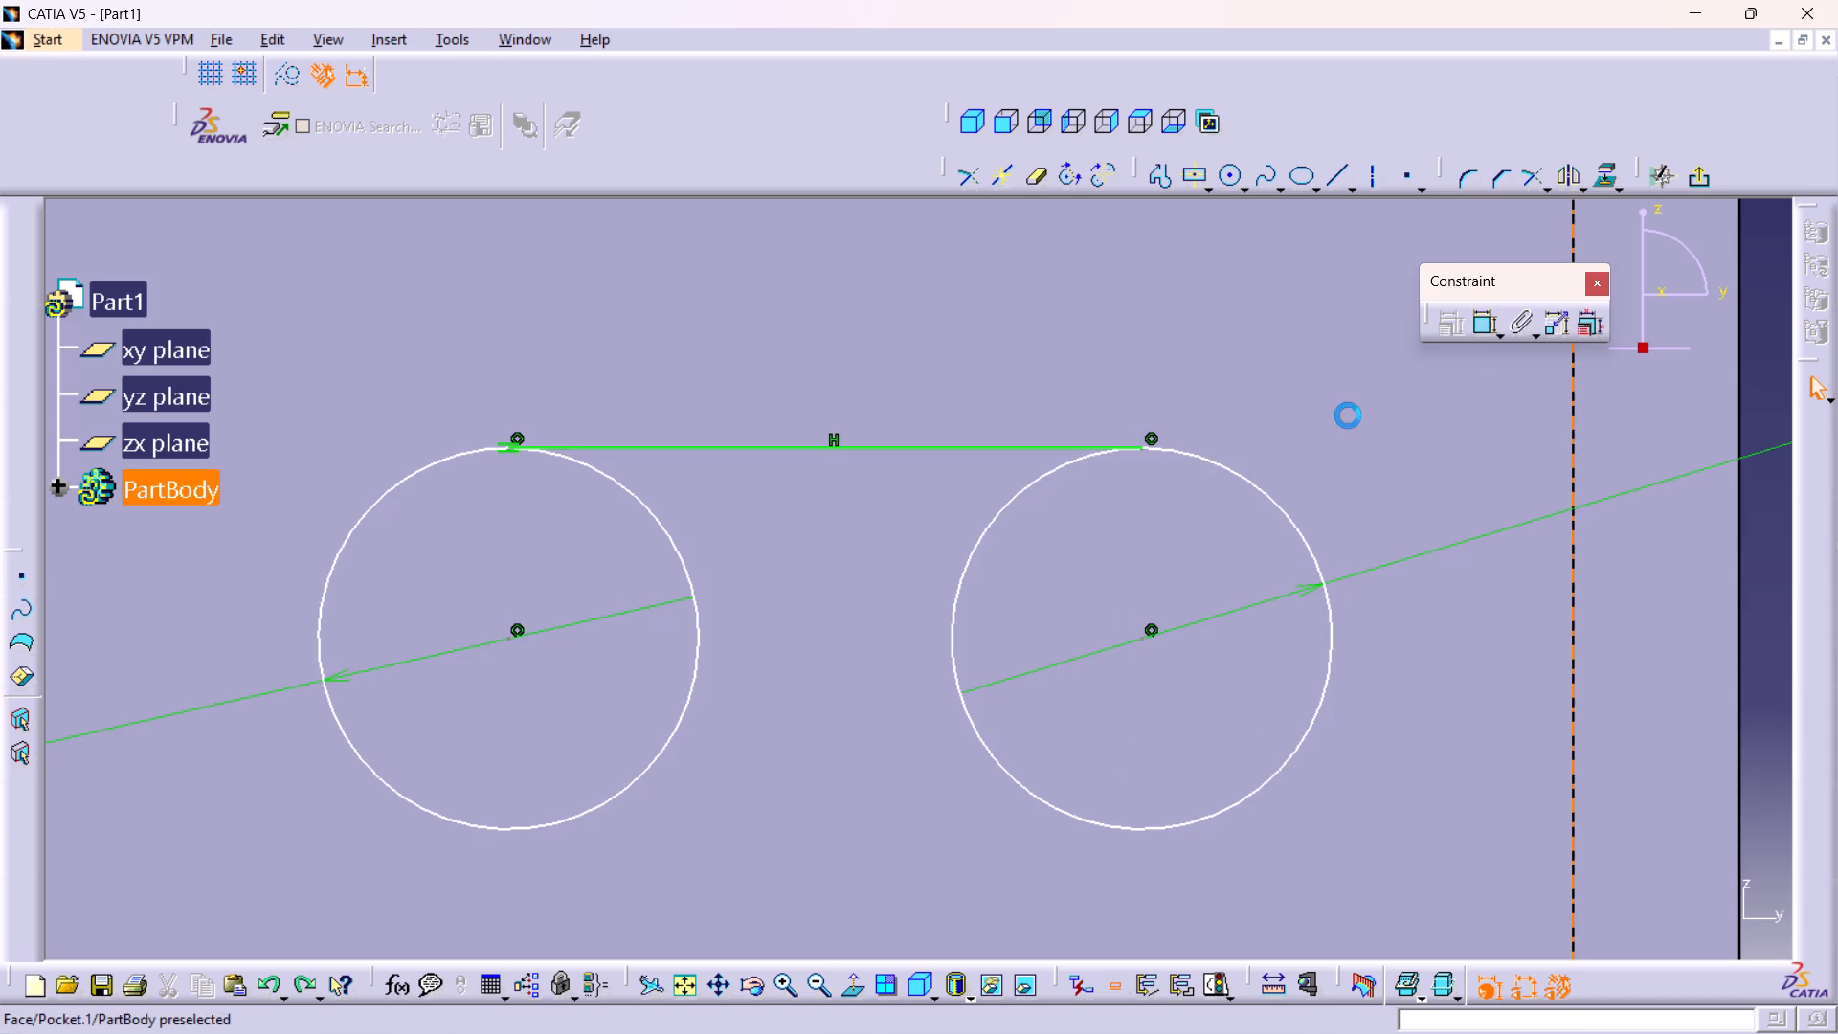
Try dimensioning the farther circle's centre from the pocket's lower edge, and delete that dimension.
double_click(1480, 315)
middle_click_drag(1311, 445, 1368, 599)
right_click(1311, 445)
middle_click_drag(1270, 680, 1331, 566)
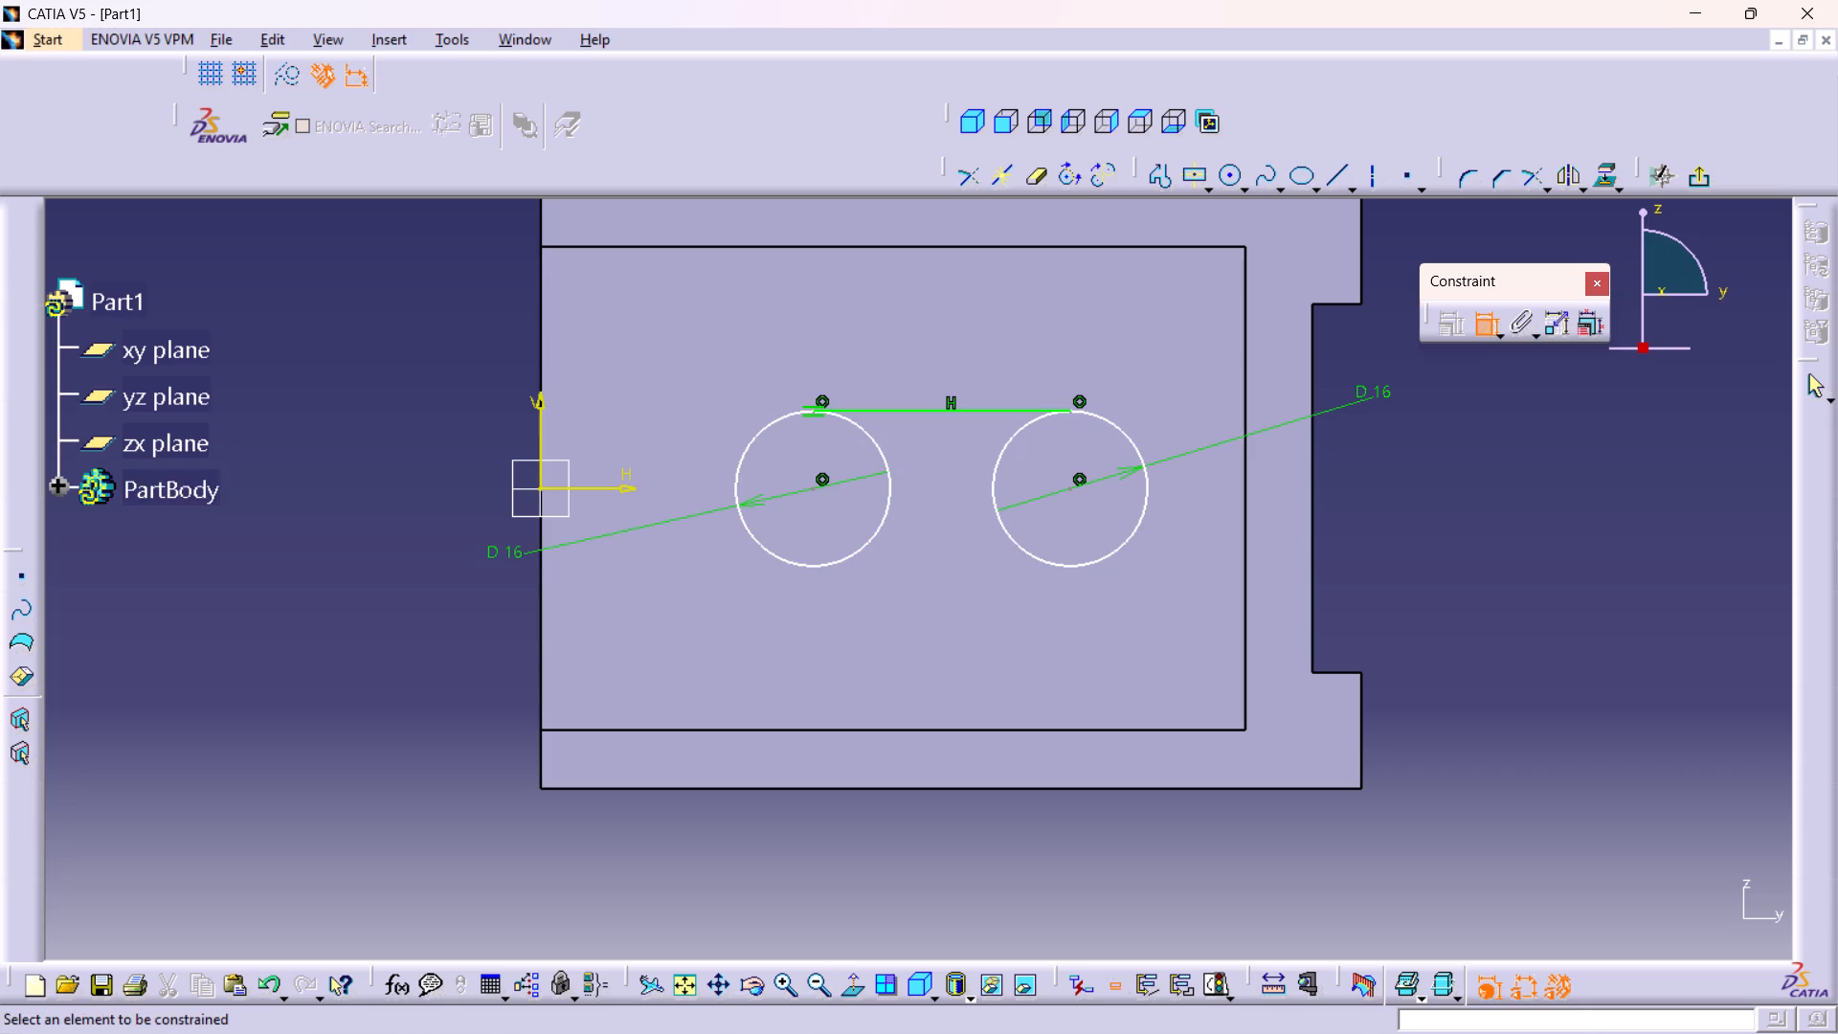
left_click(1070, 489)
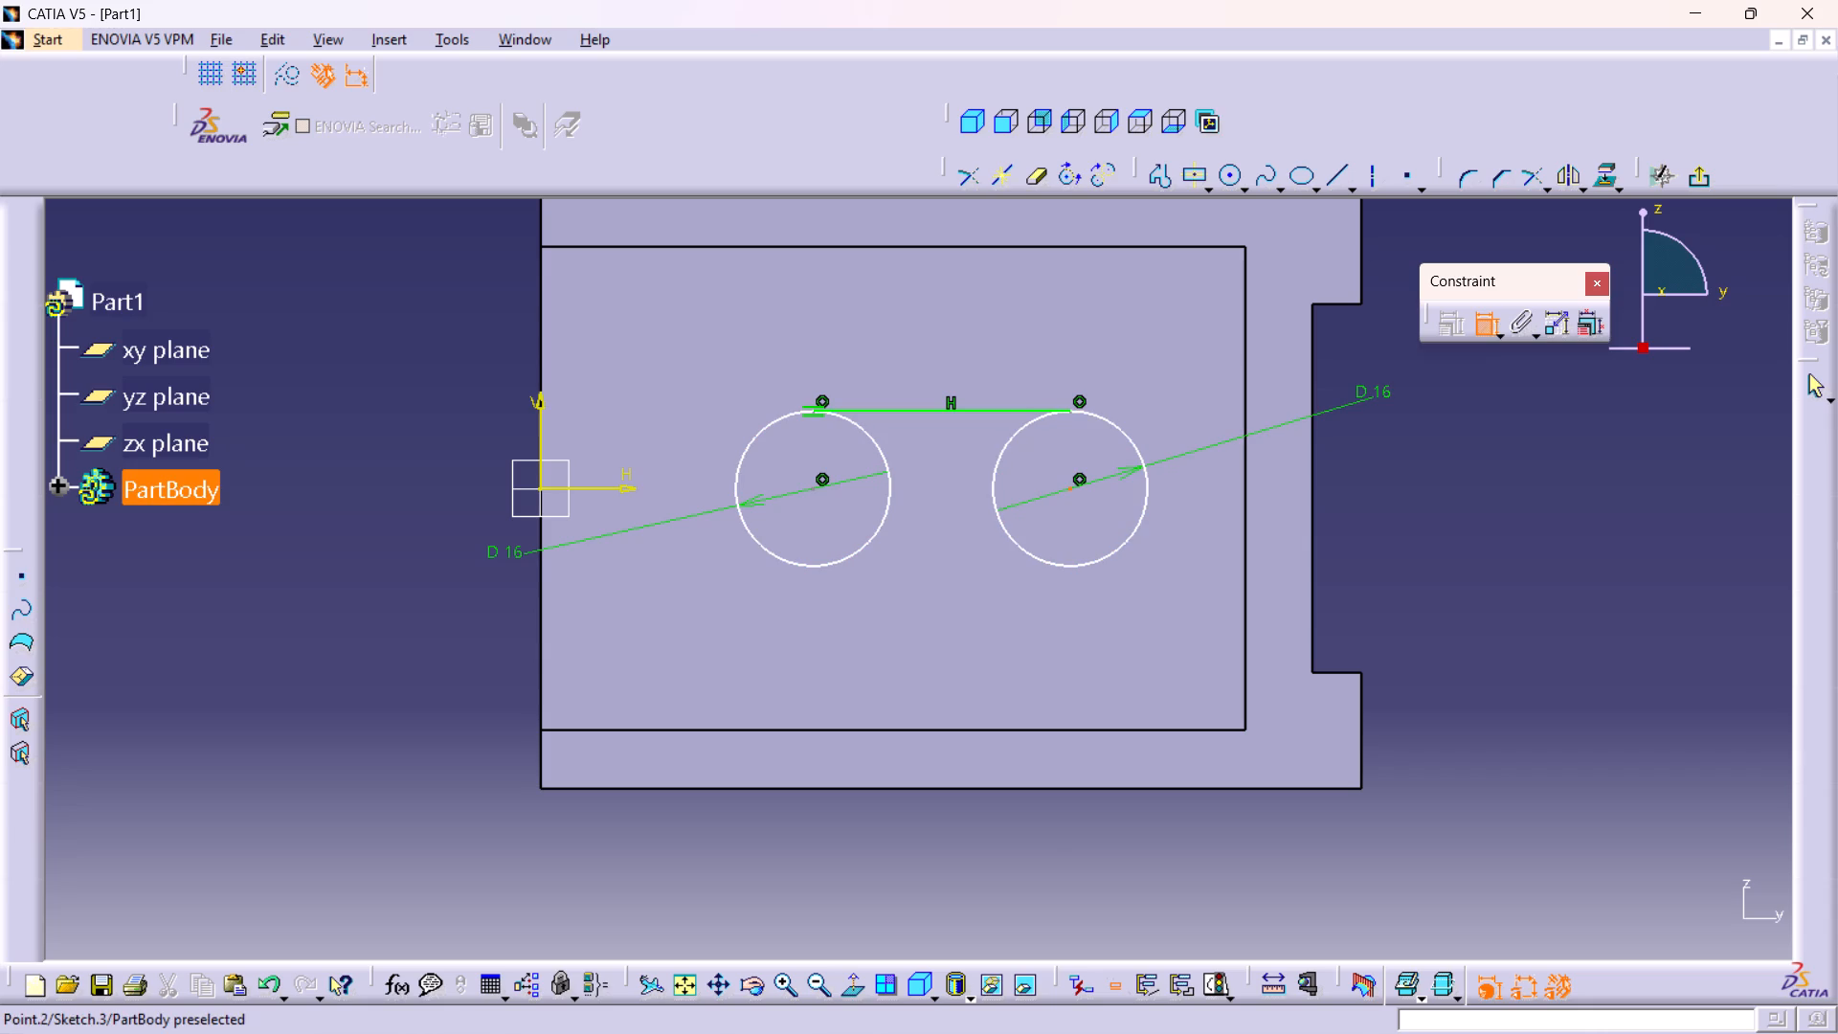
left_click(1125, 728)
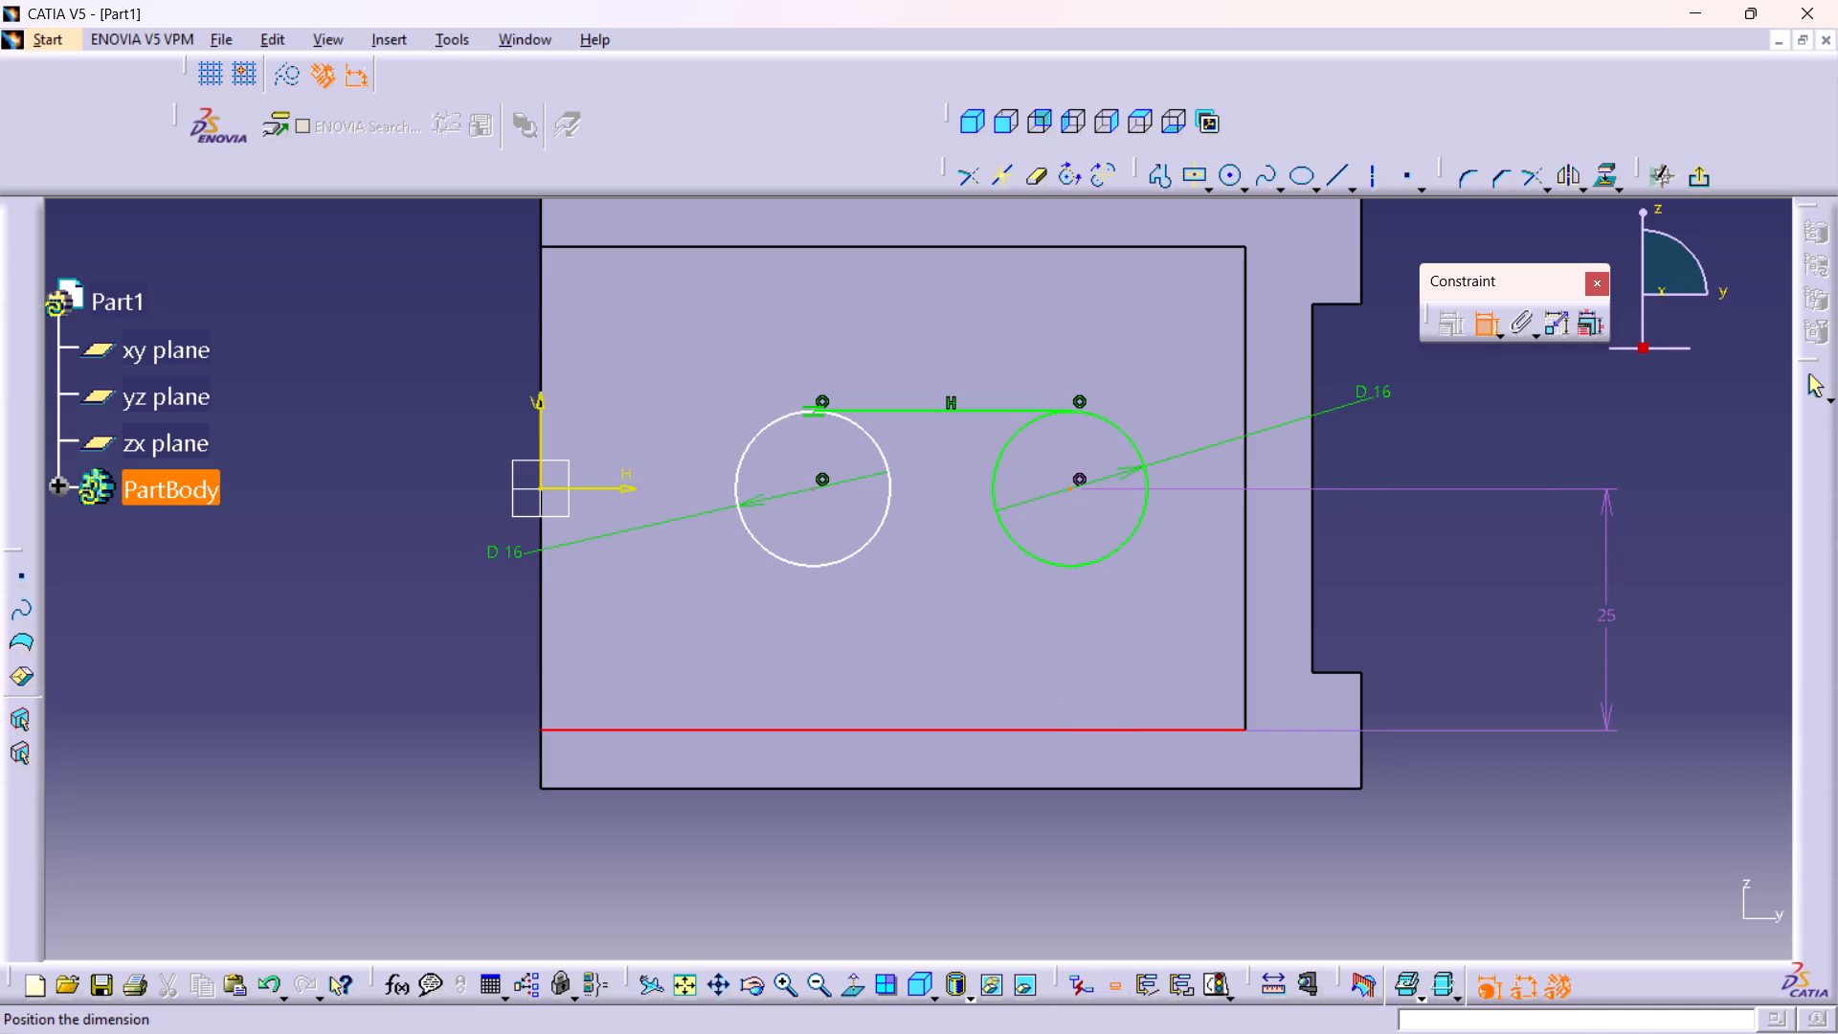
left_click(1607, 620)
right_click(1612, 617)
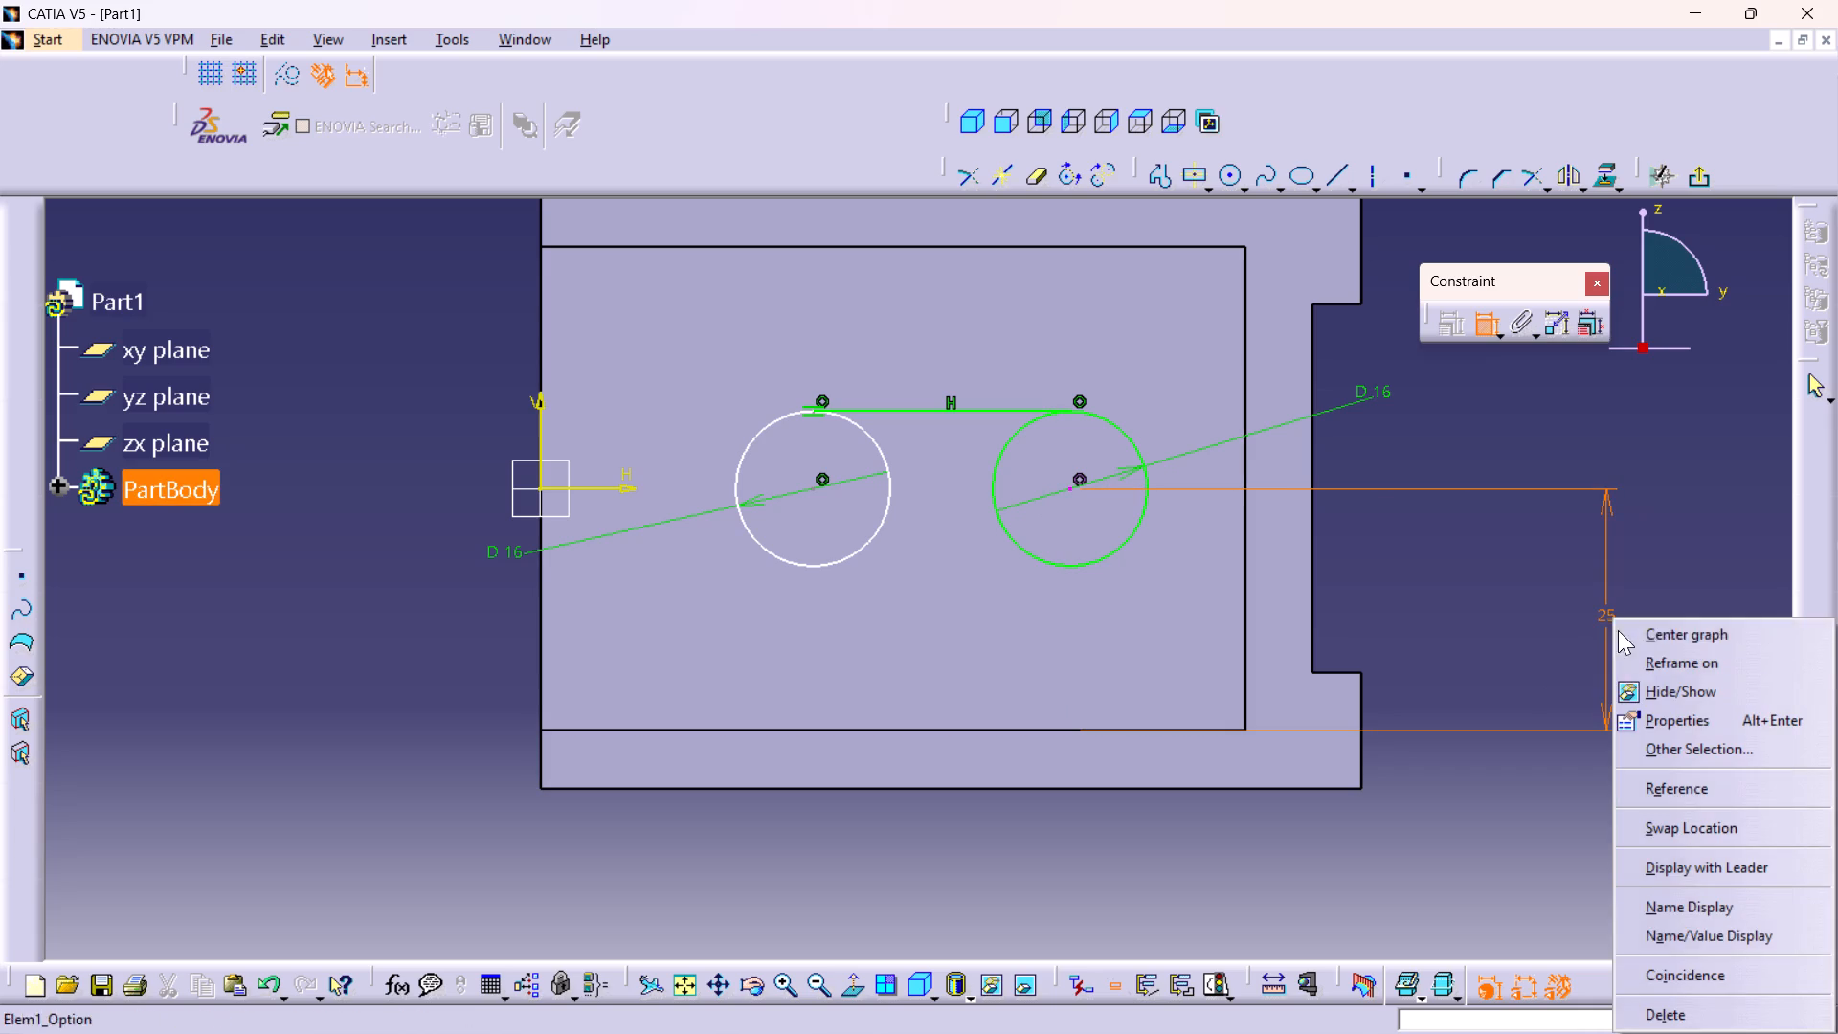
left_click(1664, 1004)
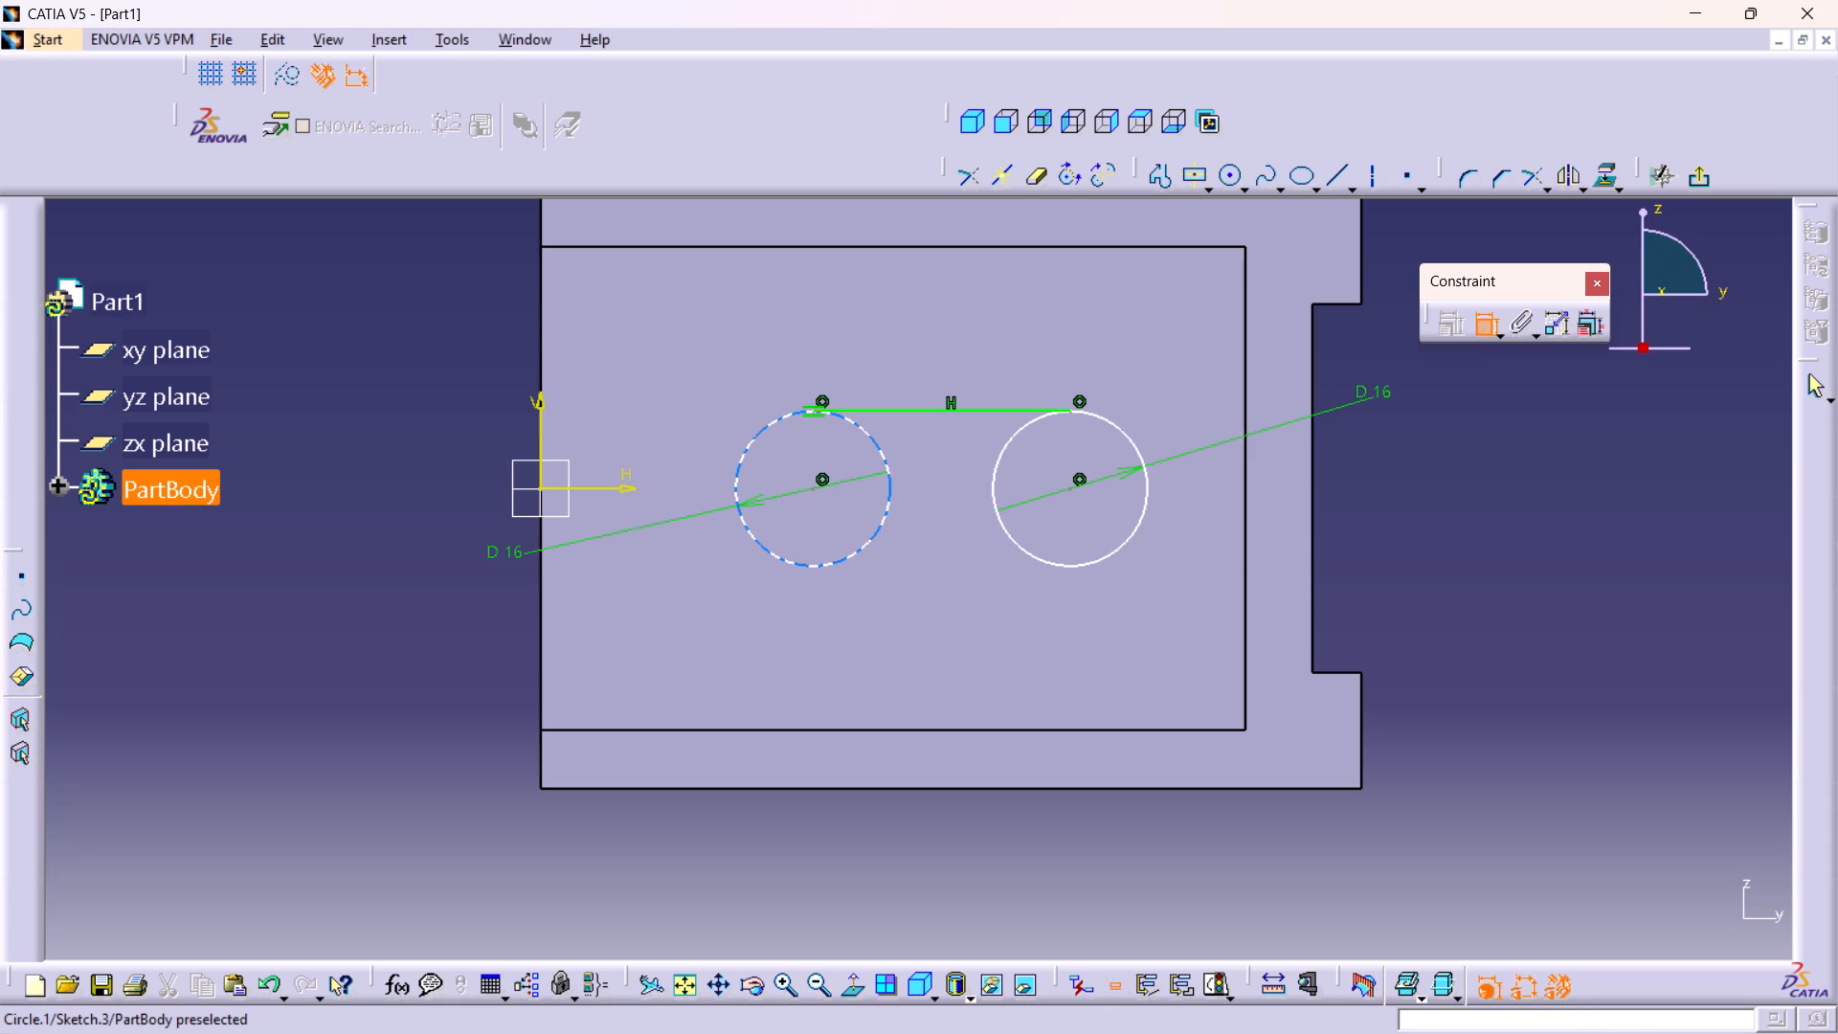
Dimension the nearer circle's centre from the V axis and set the distance to 25 mm.
left_click(811, 485)
left_click(539, 429)
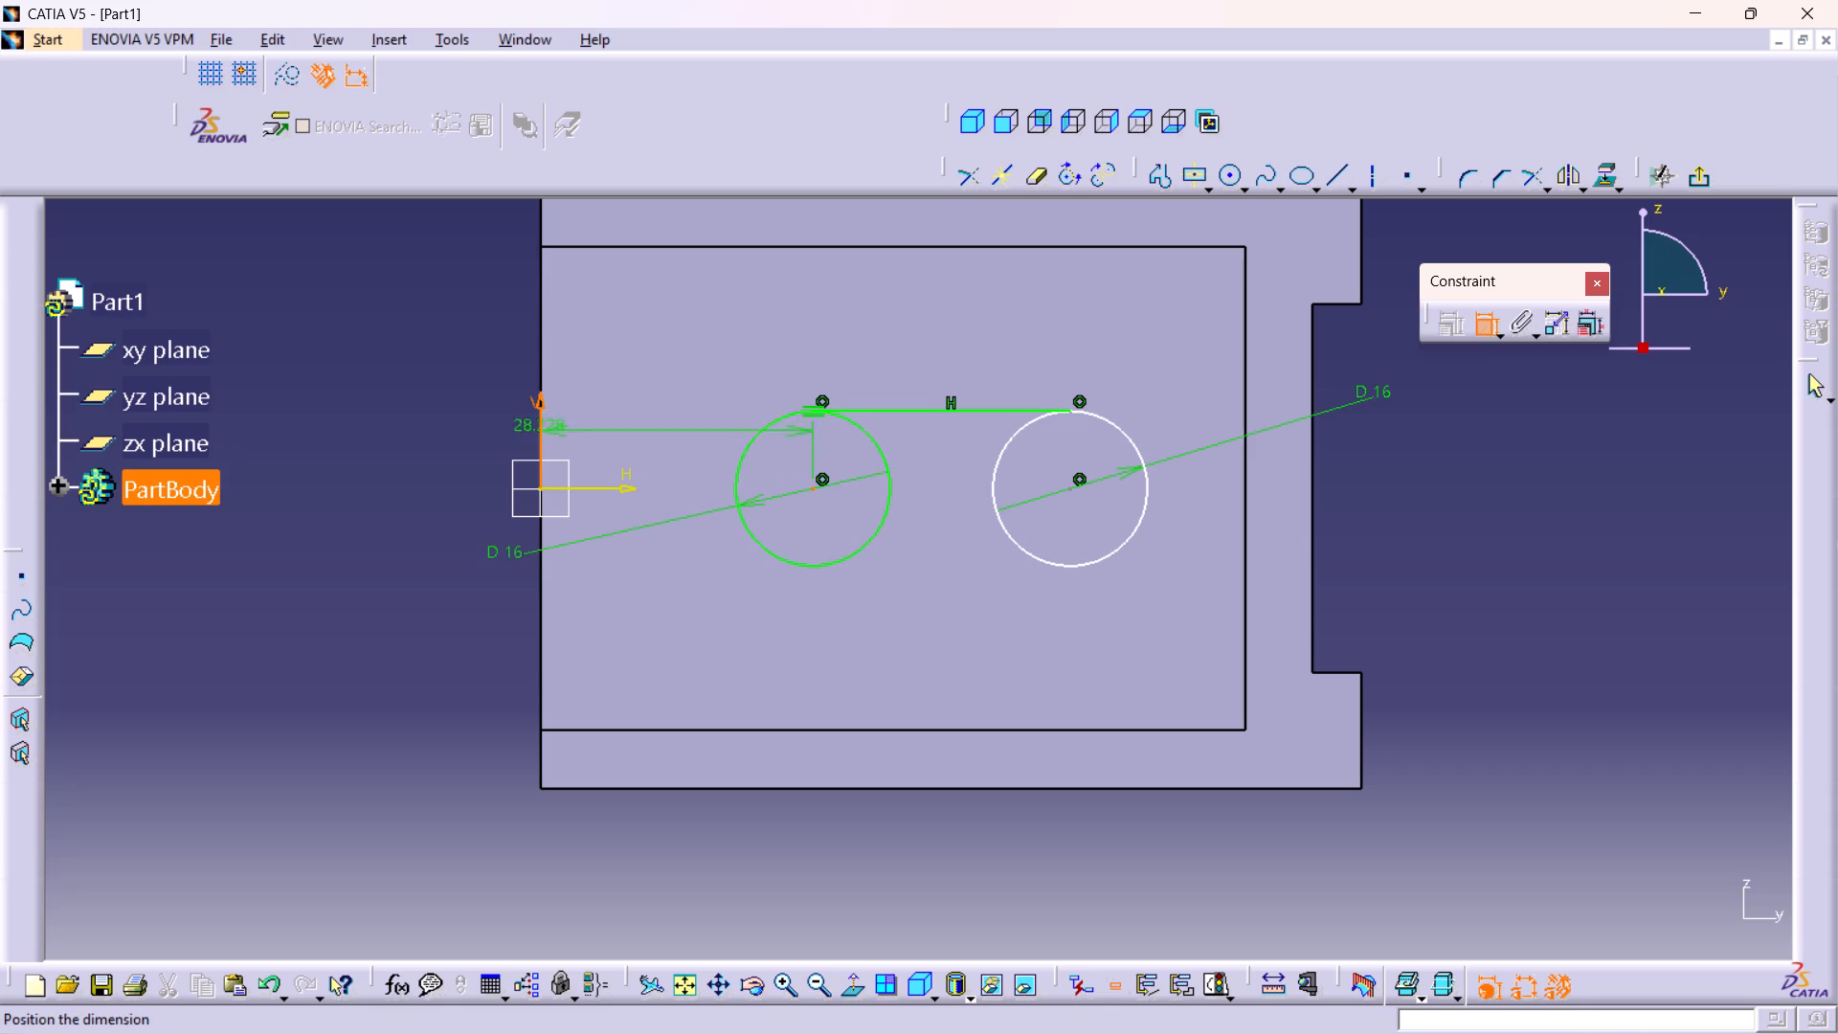
left_click(656, 875)
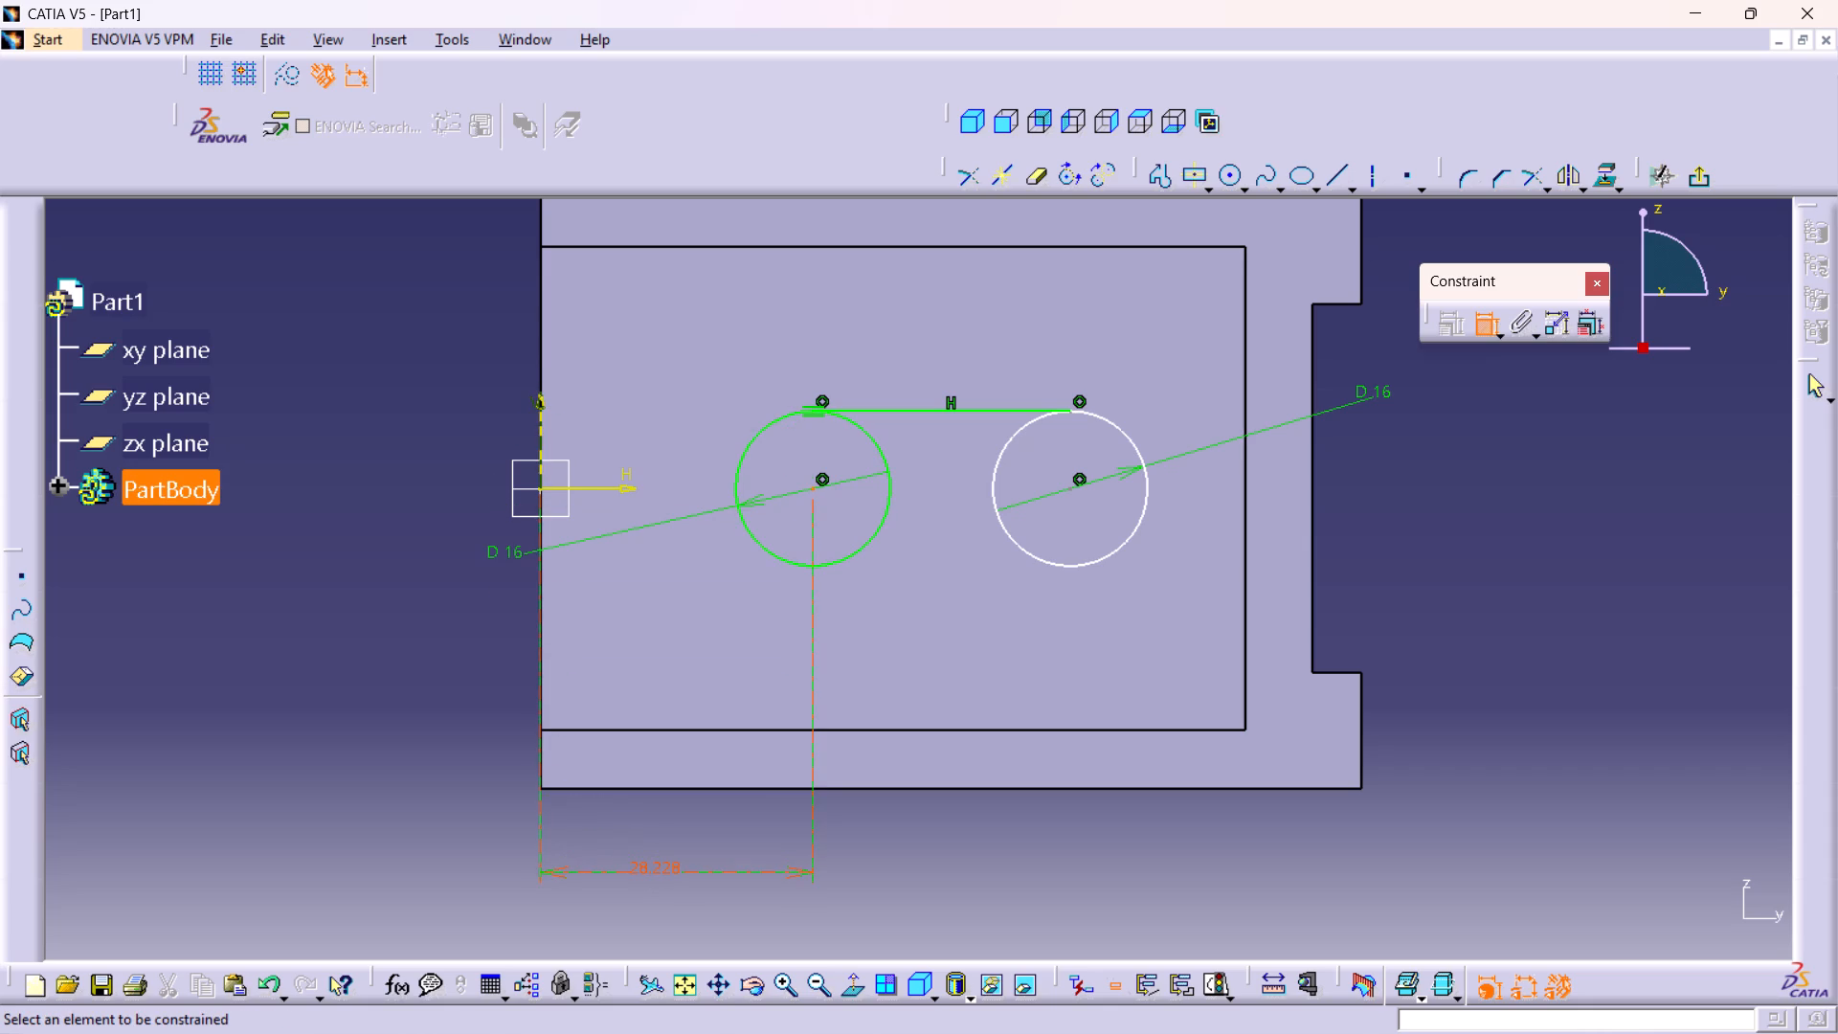
double_click(662, 865)
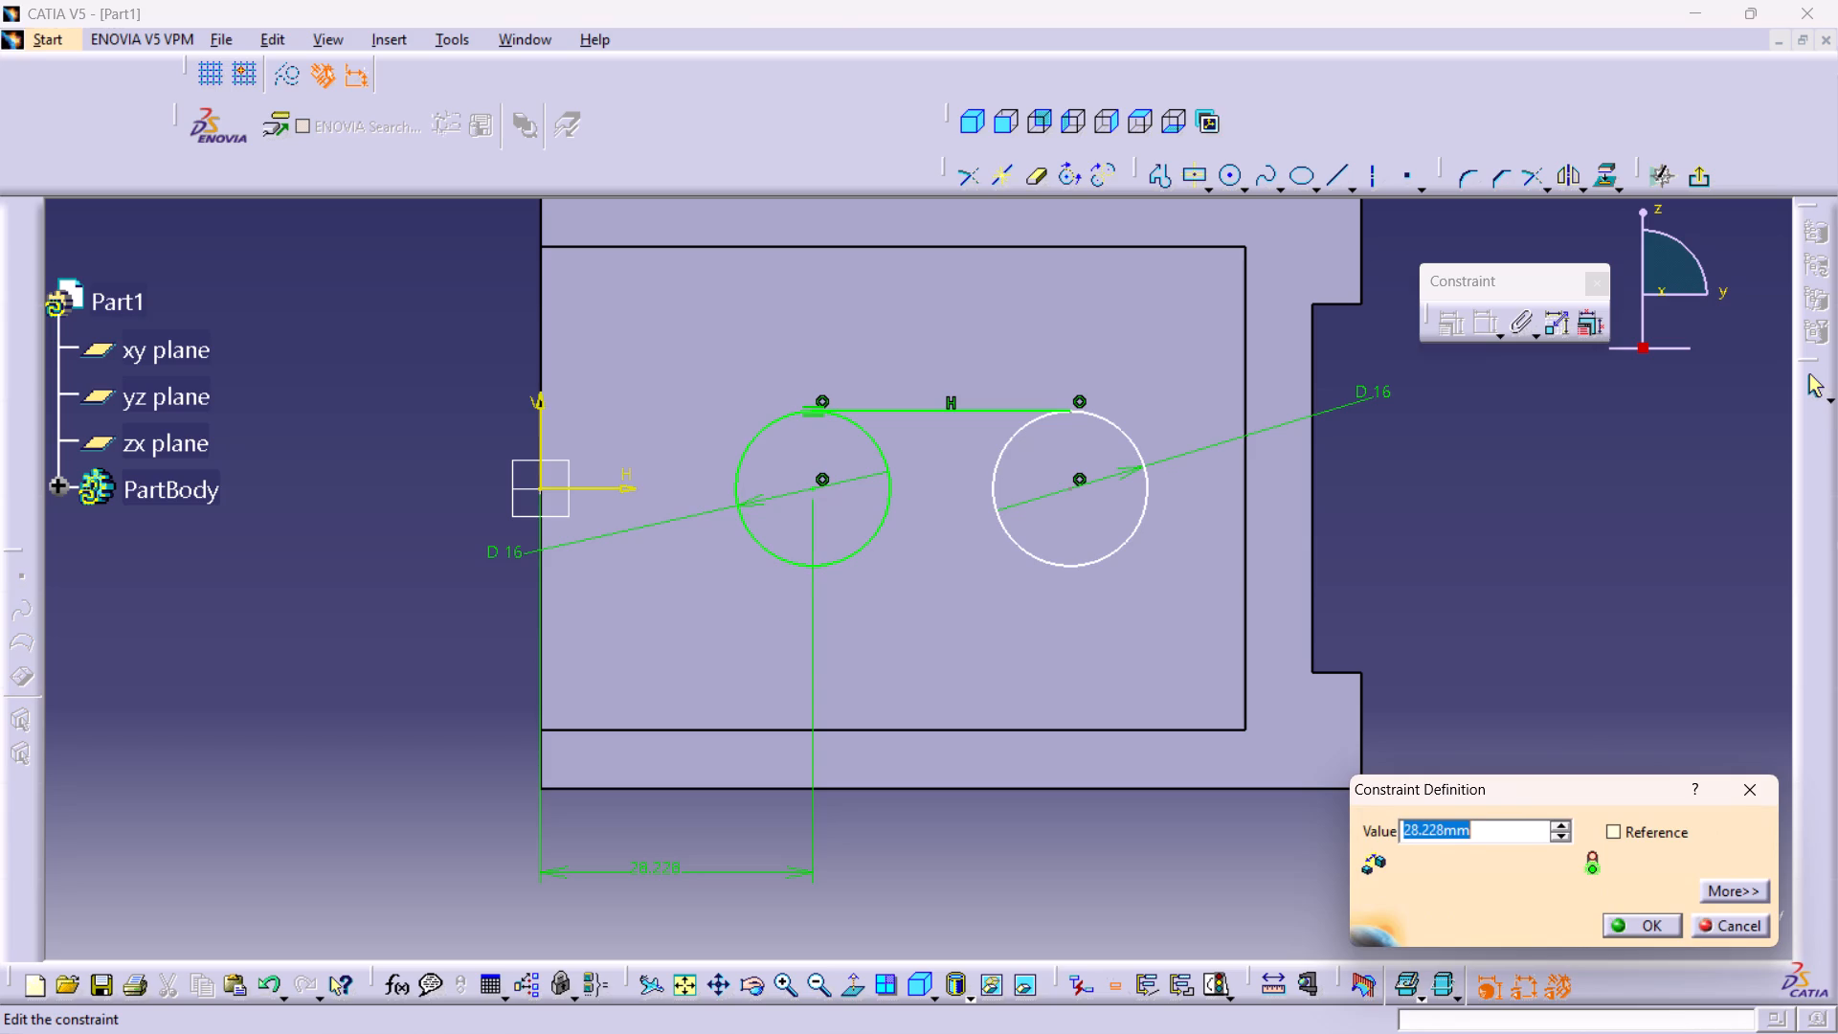
type("25")
key("Return")
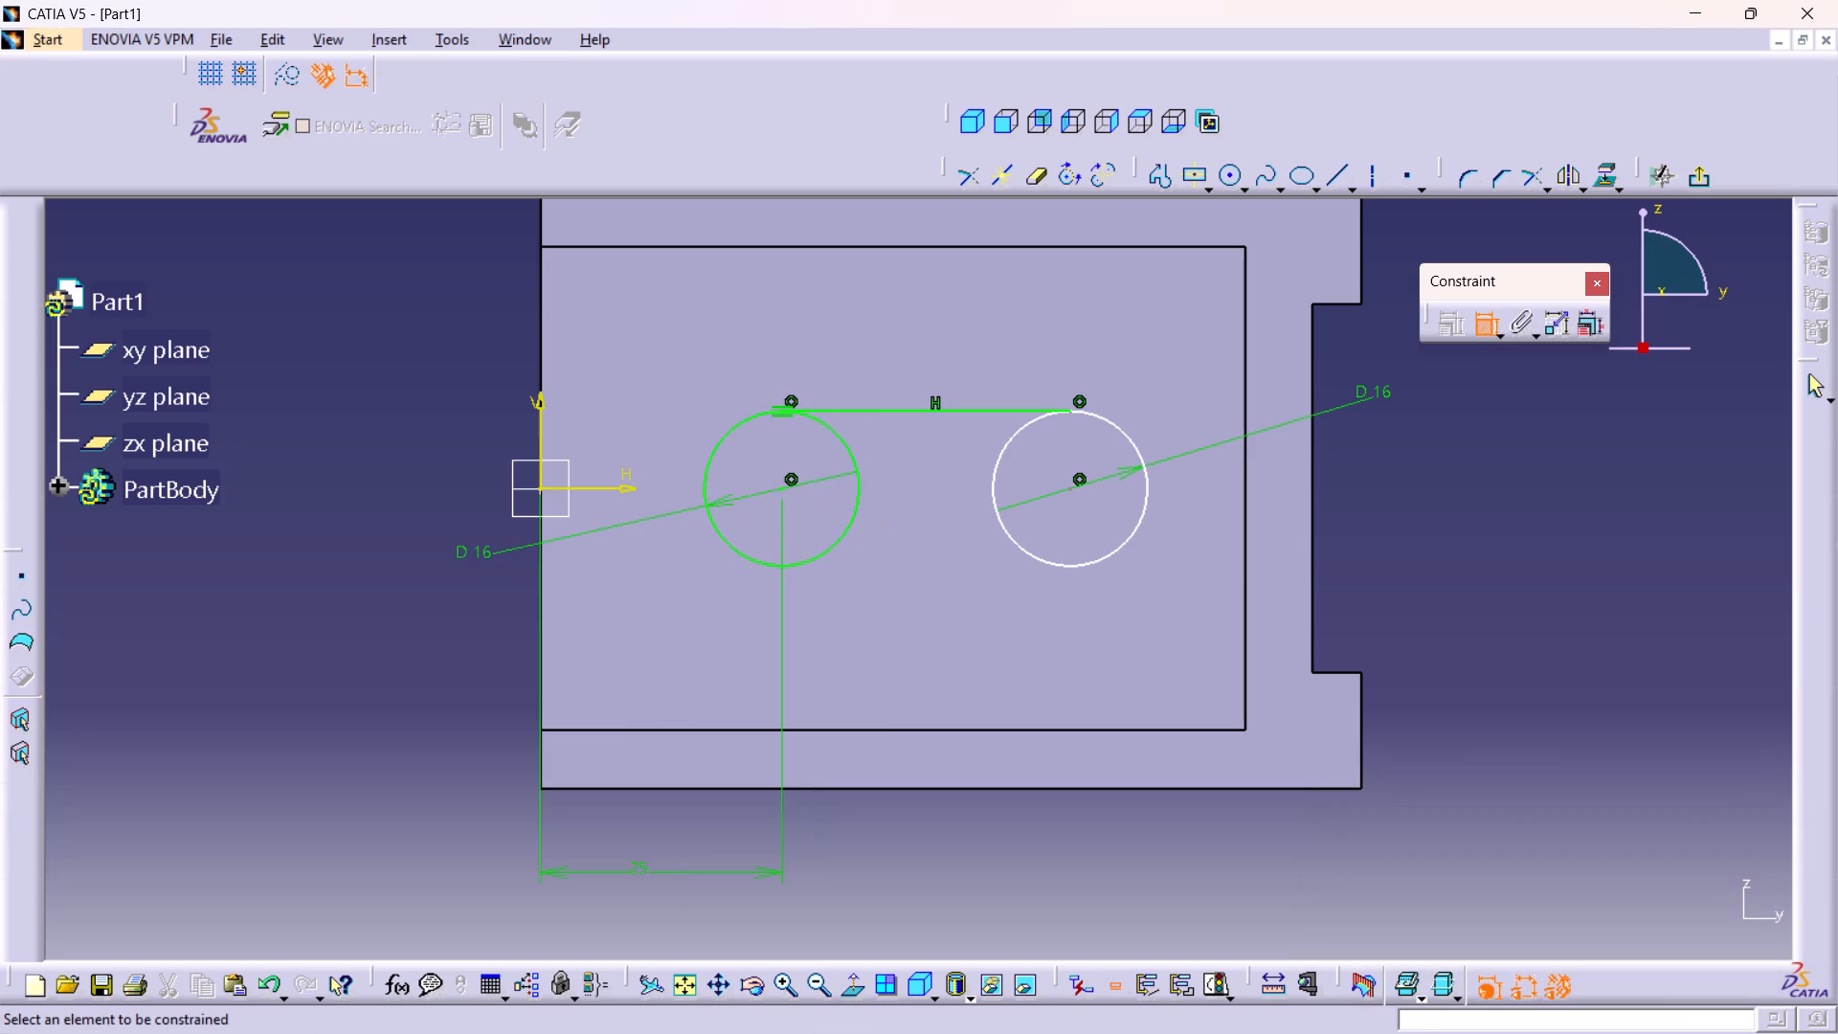
Dimension the horizontal line joining the two circles and set its length to 18 mm.
left_click(937, 405)
left_click(942, 371)
double_click(945, 362)
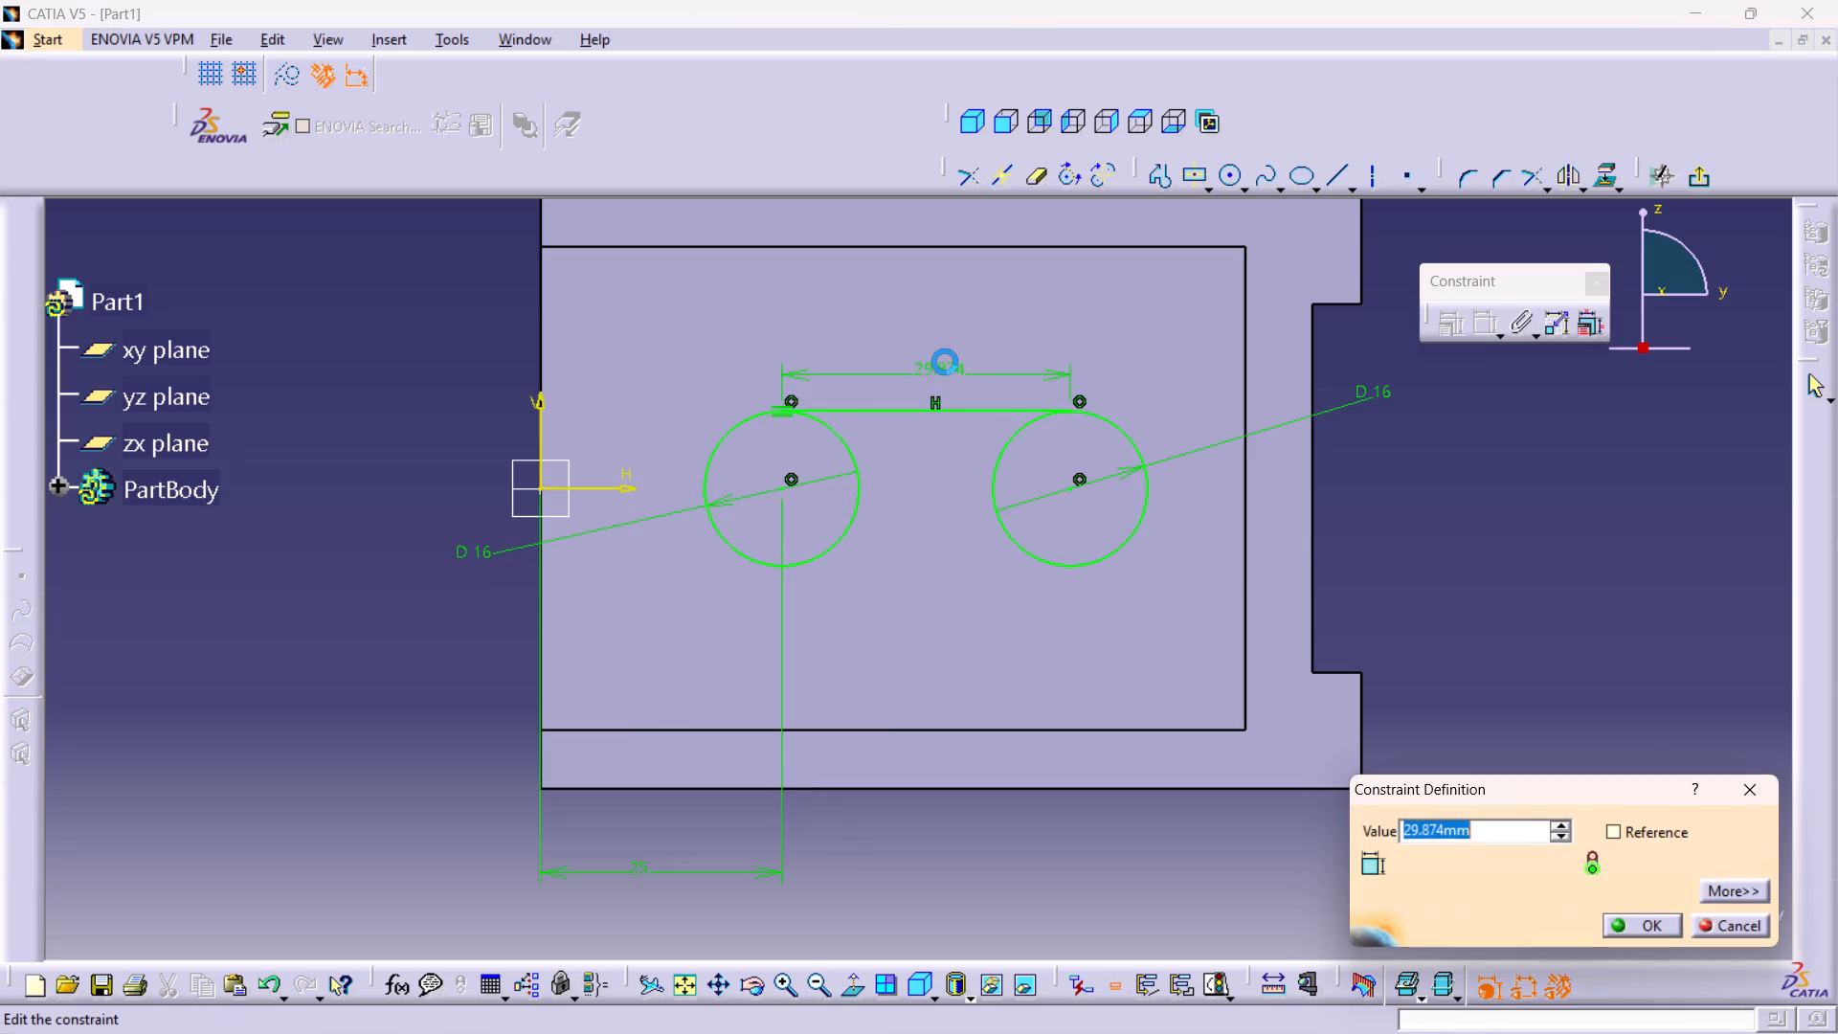
type("18")
key("Return")
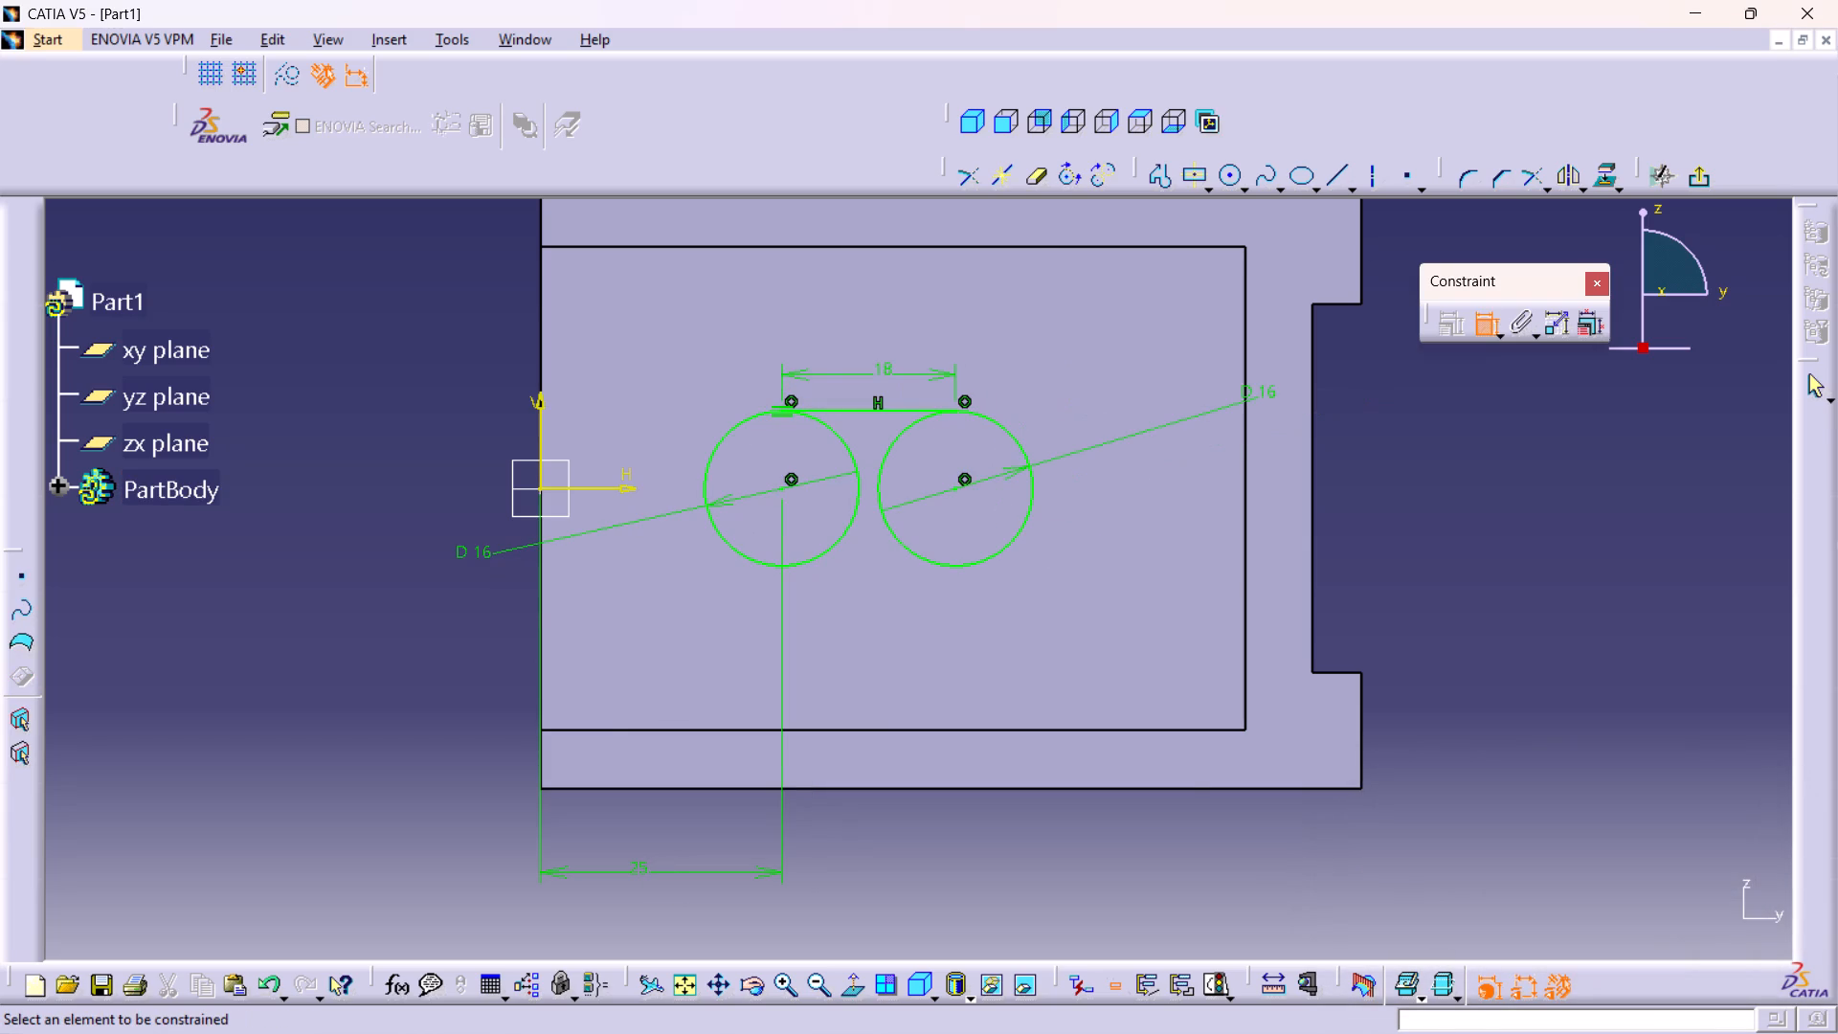
middle_click_drag(928, 478, 918, 318)
right_click(928, 478)
middle_click_drag(931, 336, 1284, 596)
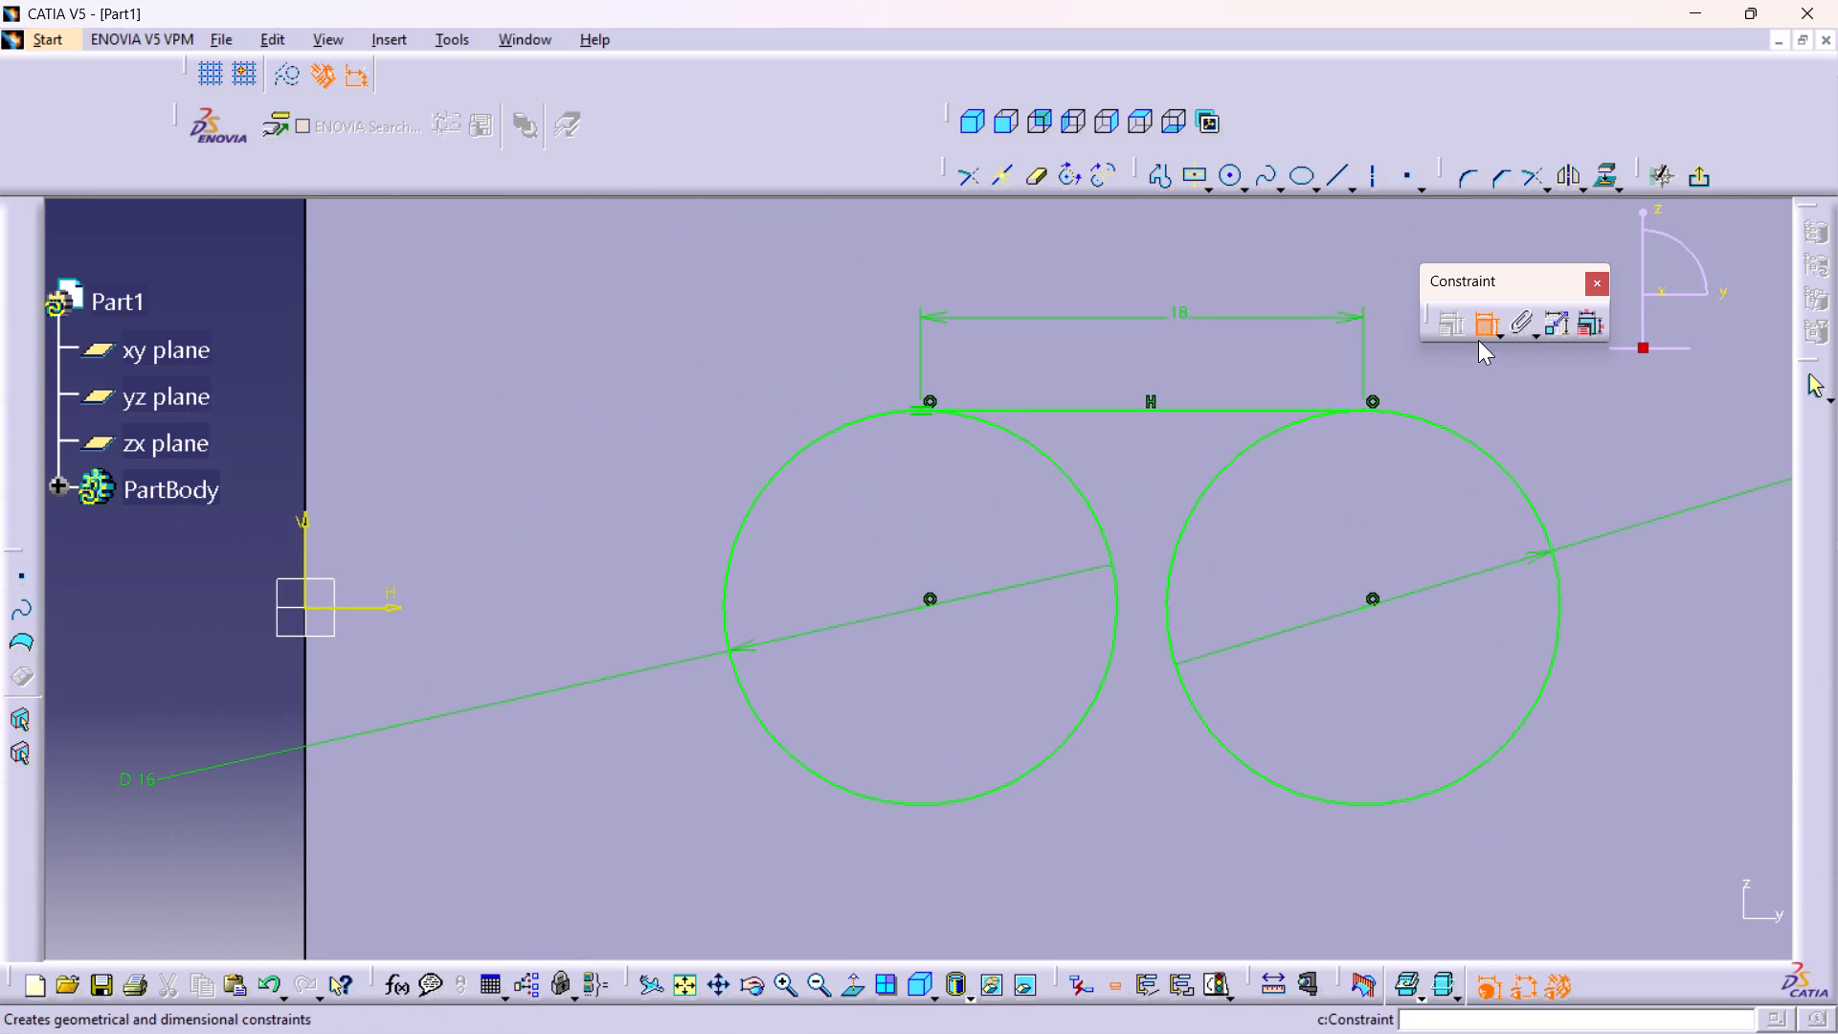
left_click(1488, 322)
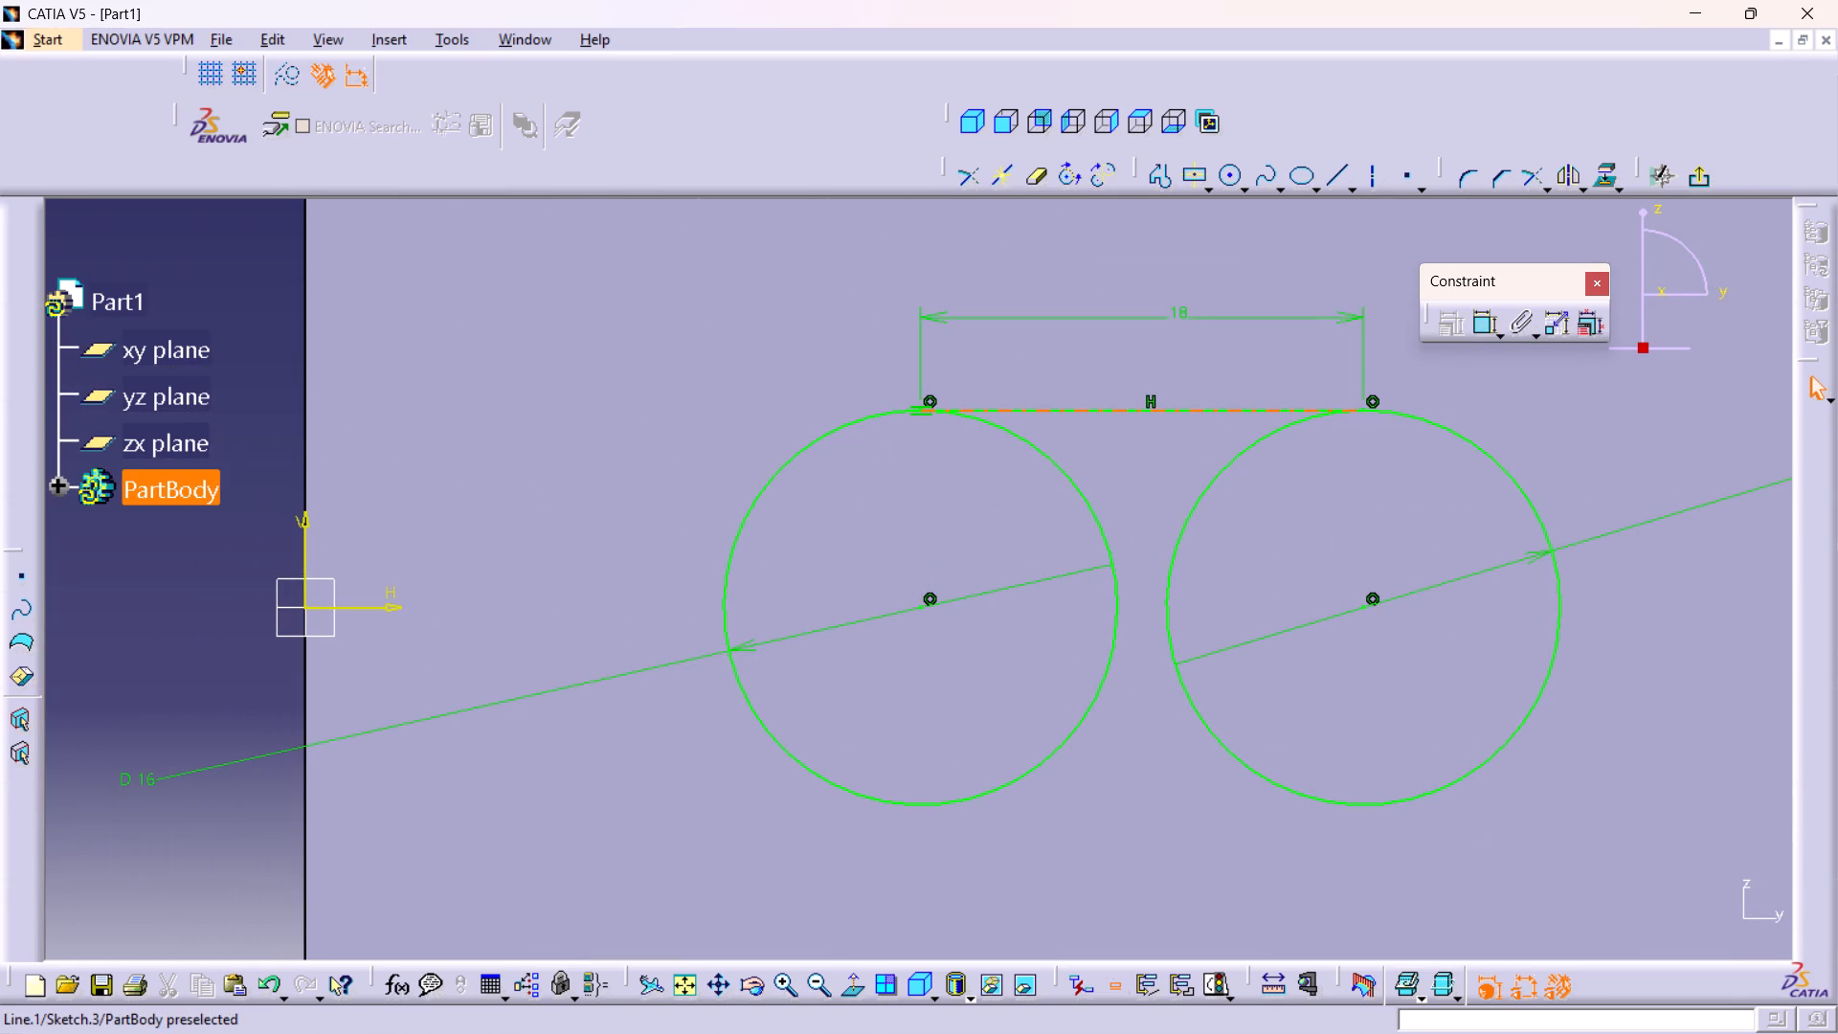
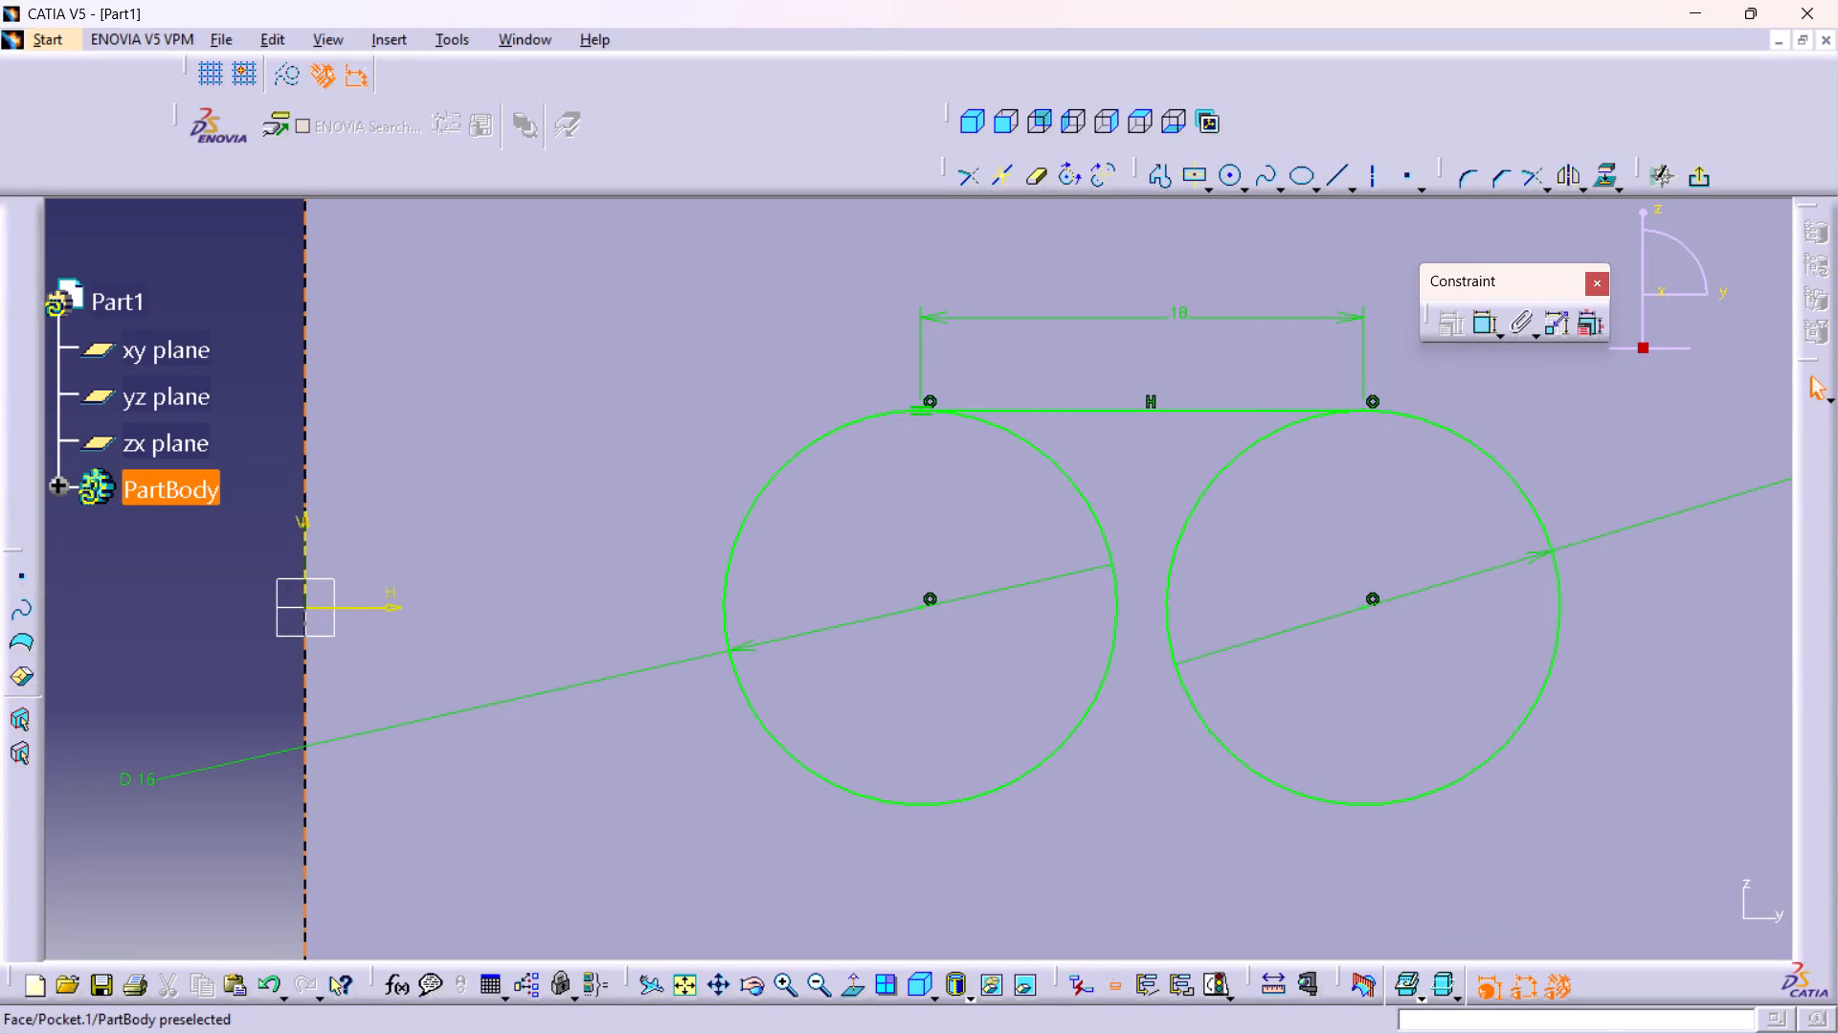
Mirror the horizontal line joining the two circles about the H axis.
left_click(1130, 410)
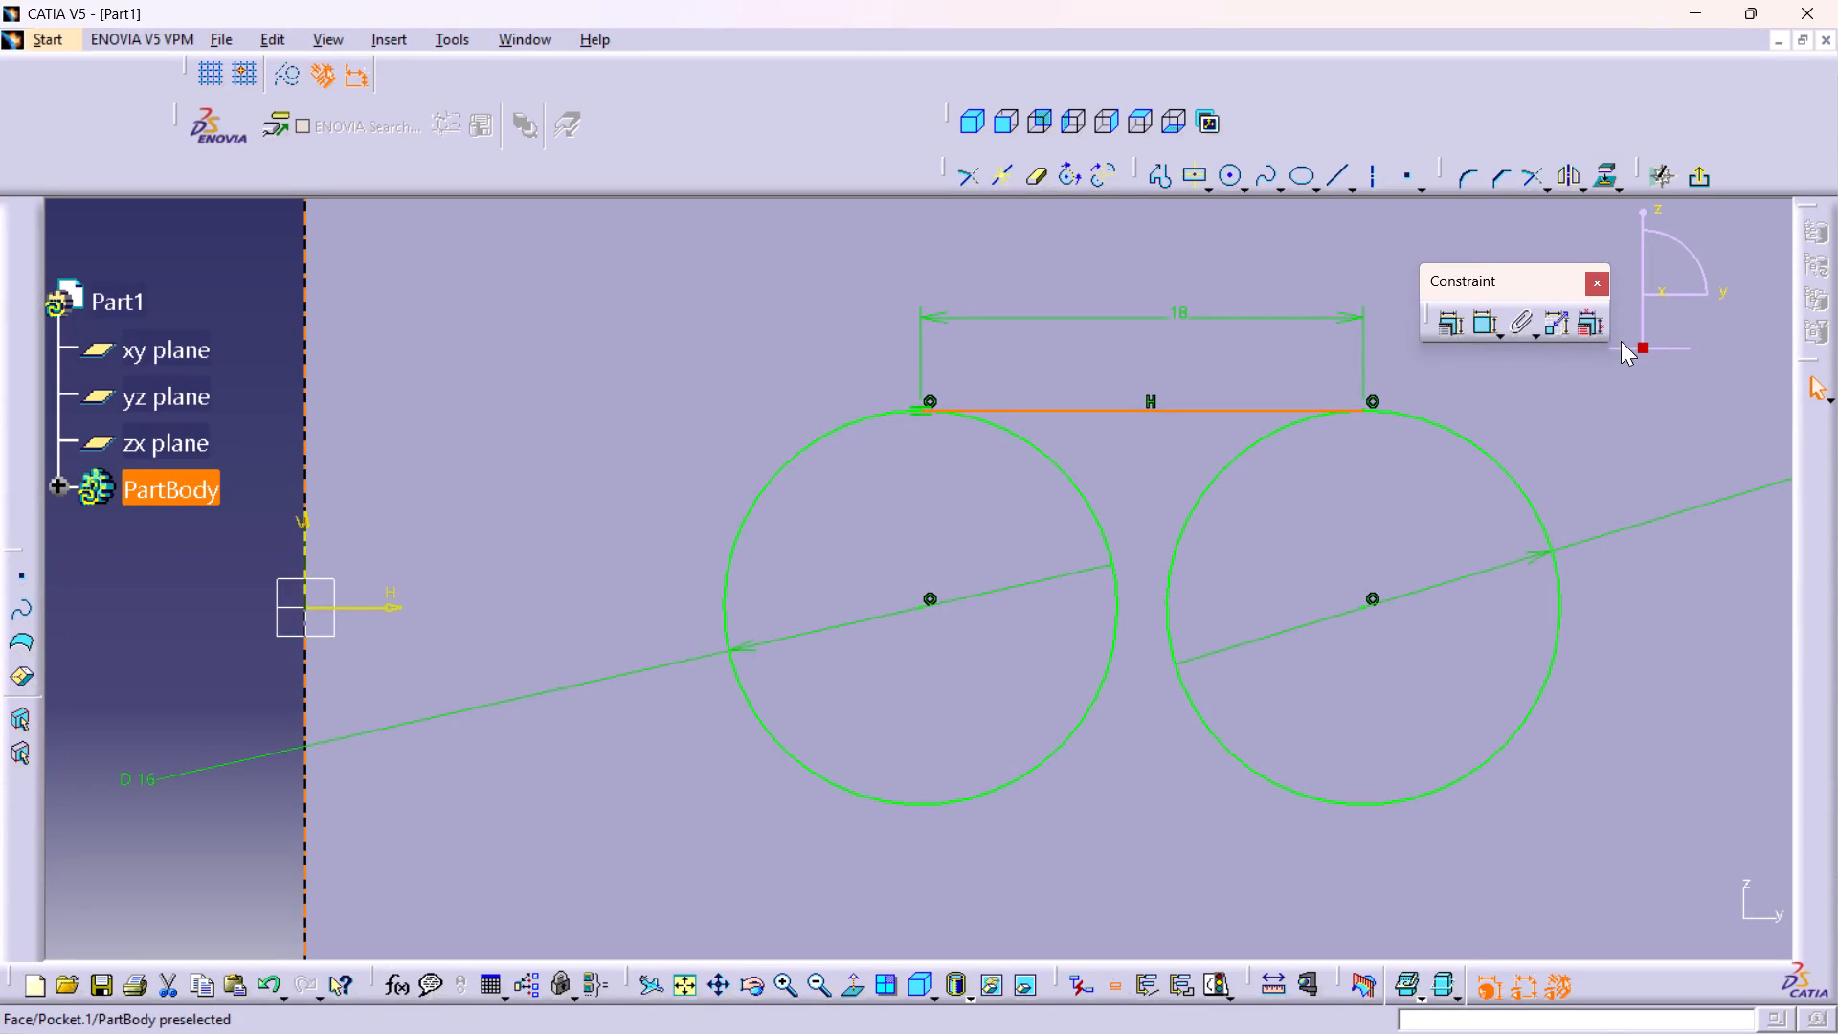
left_click(1567, 173)
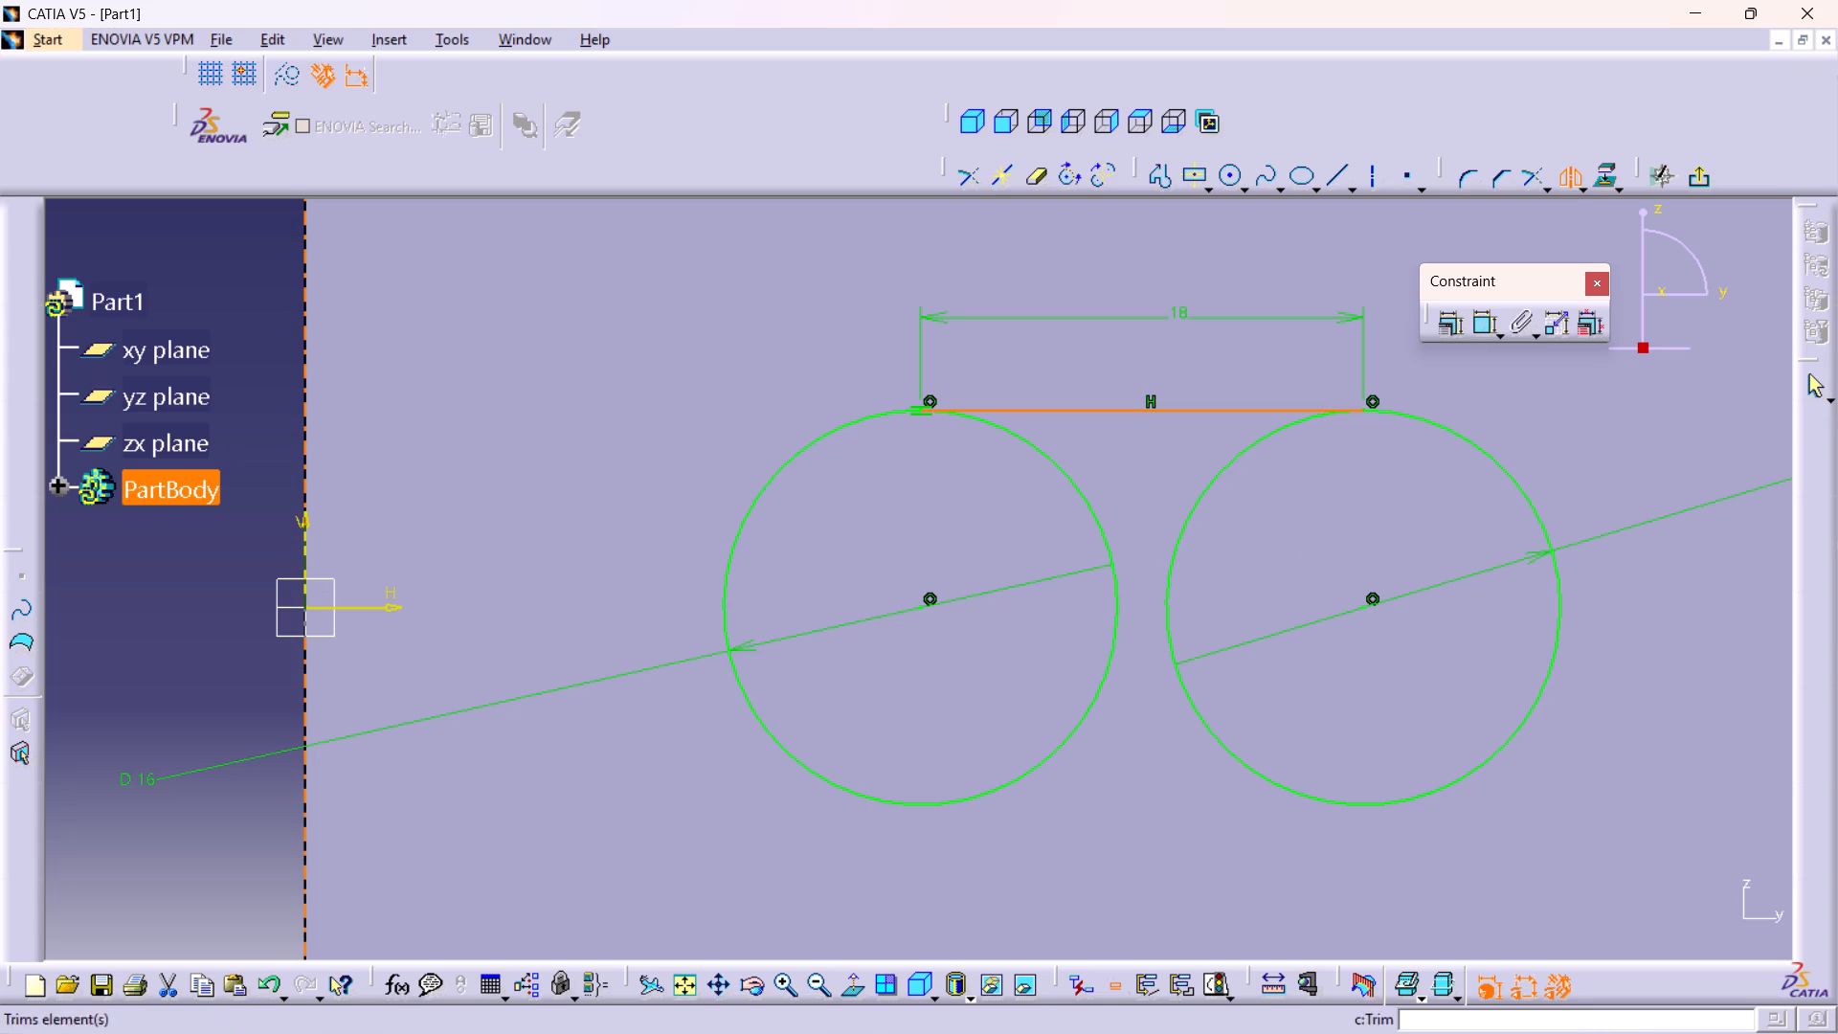
left_click(375, 610)
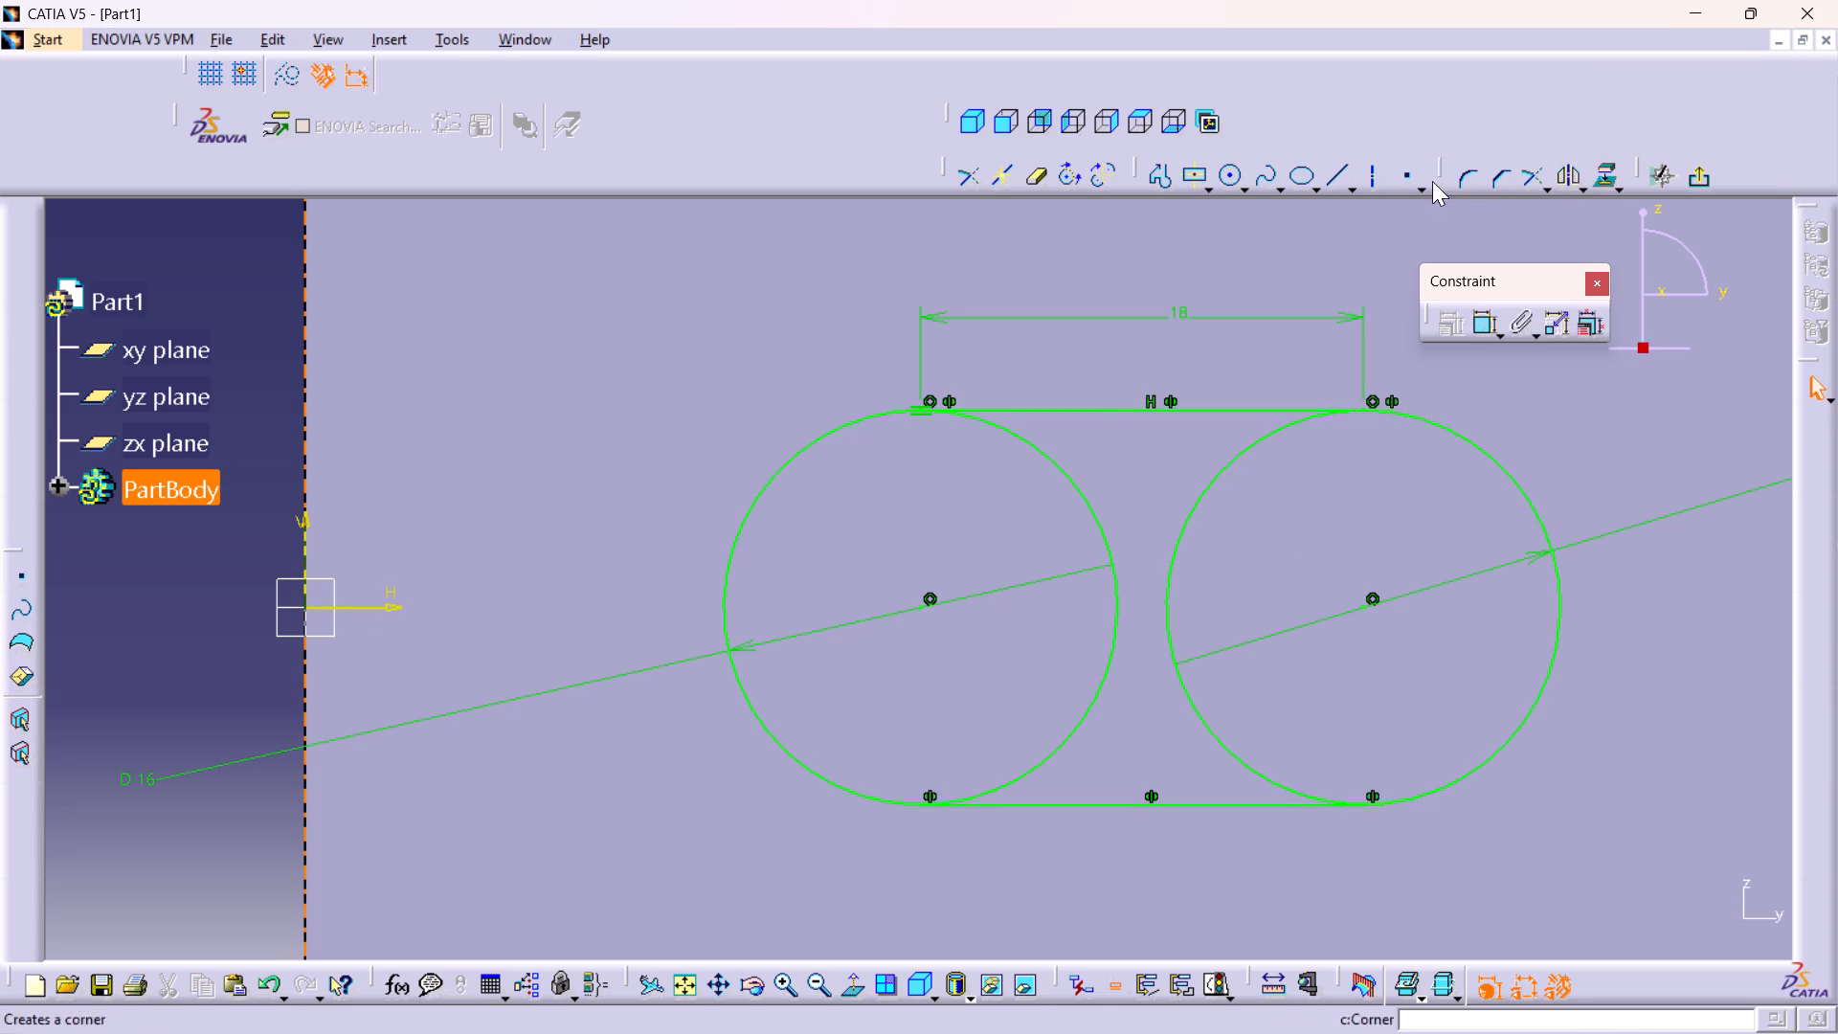
Trim away the inner arcs of both circles to leave a closed slot profile, and exit the sketch.
double_click(1038, 171)
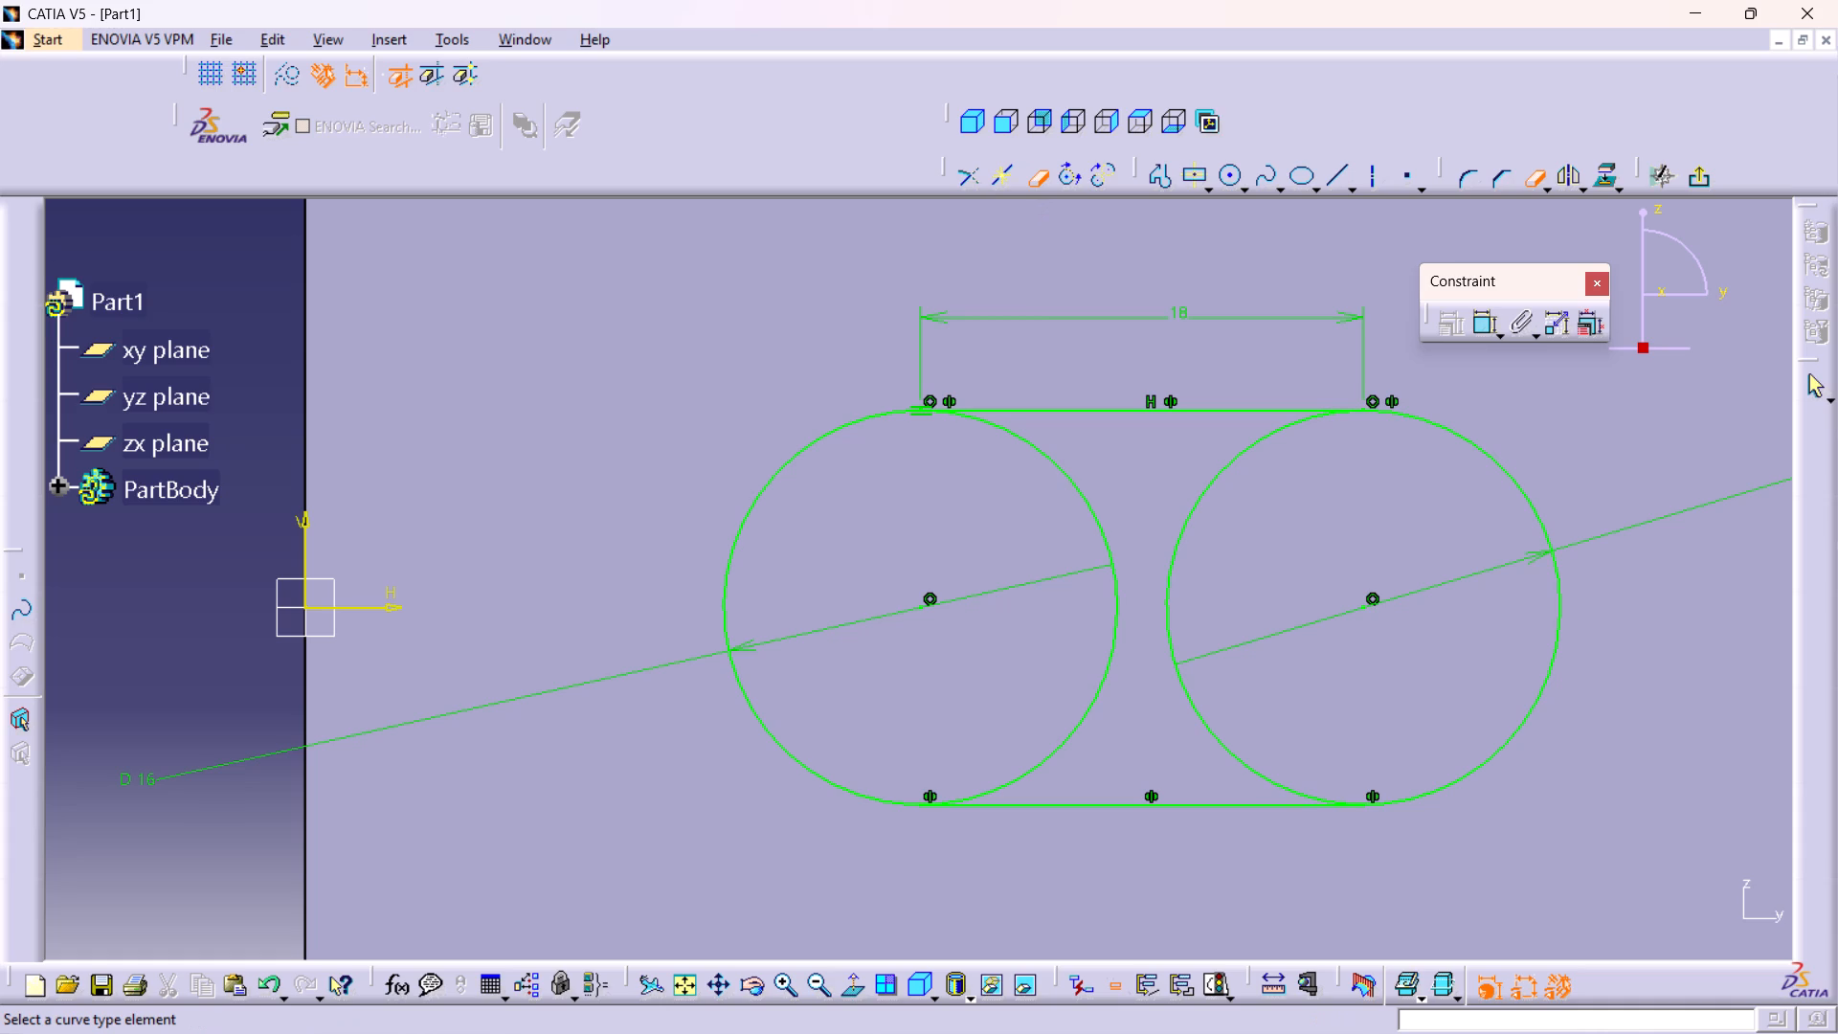
left_click(1095, 507)
left_click(1208, 493)
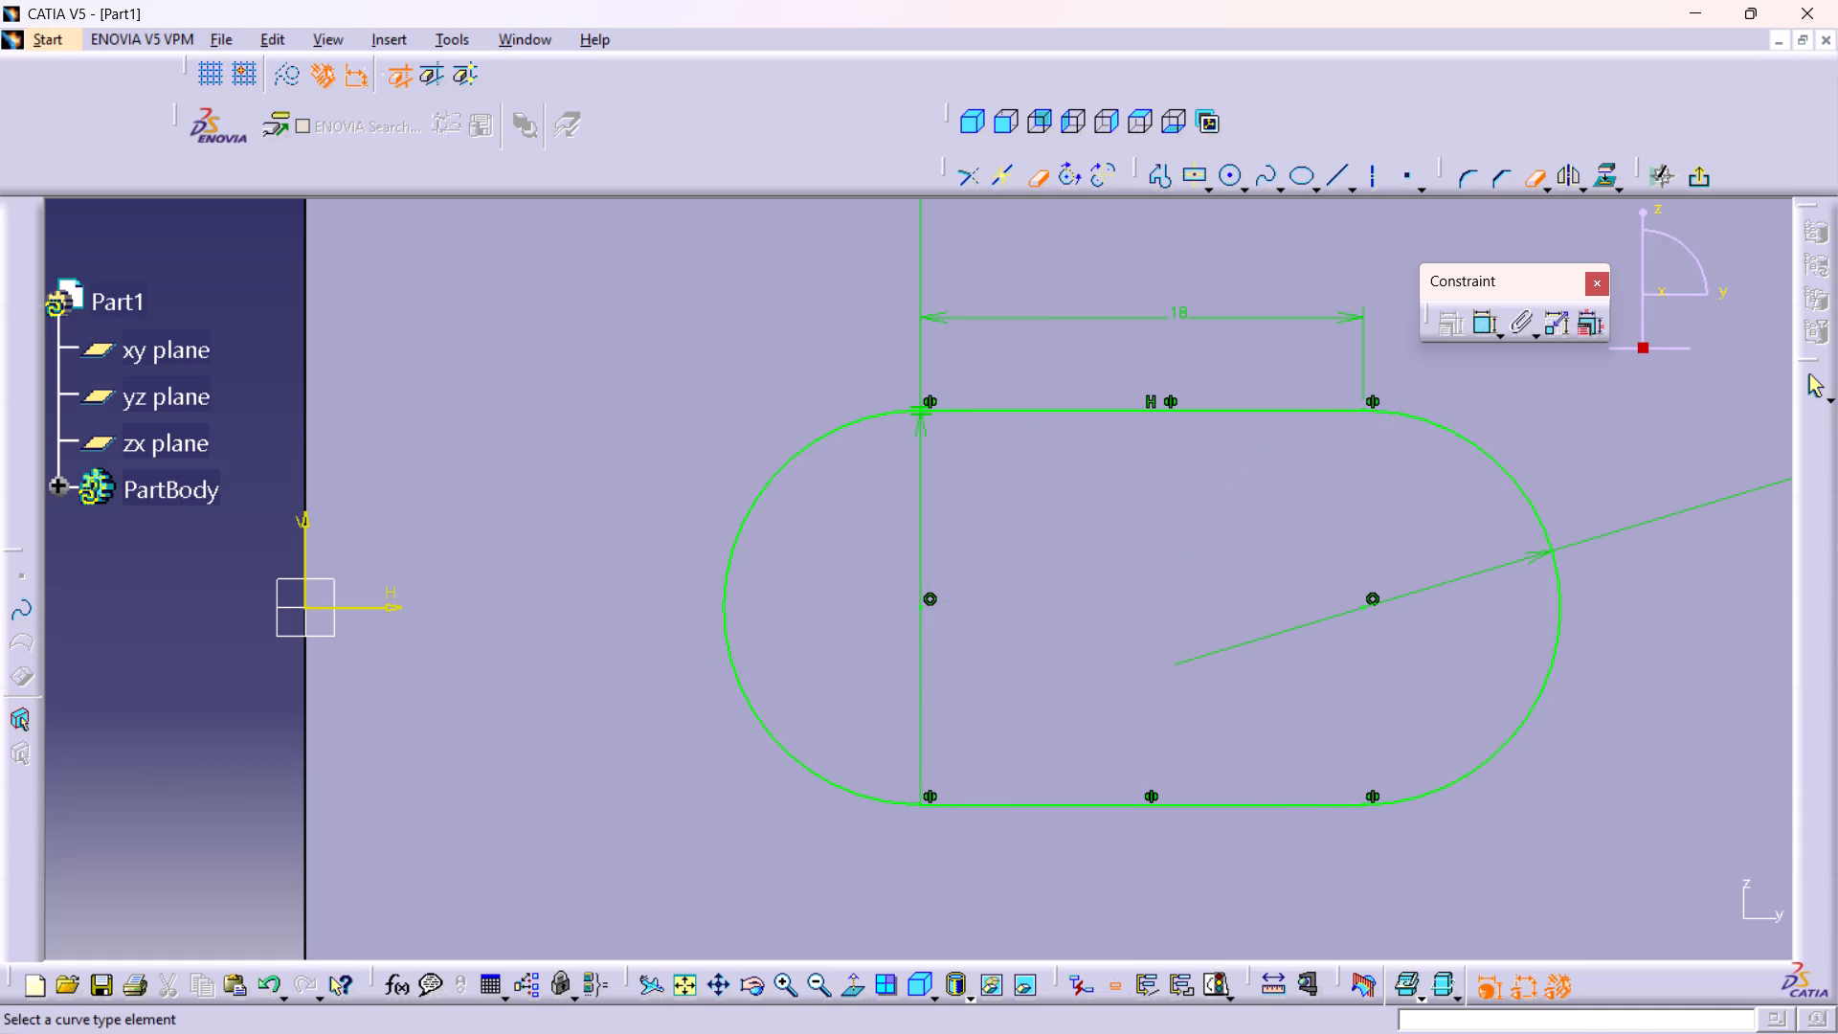
middle_click_drag(1259, 531, 1362, 738)
right_click(1259, 531)
middle_click_drag(1558, 686, 1536, 666)
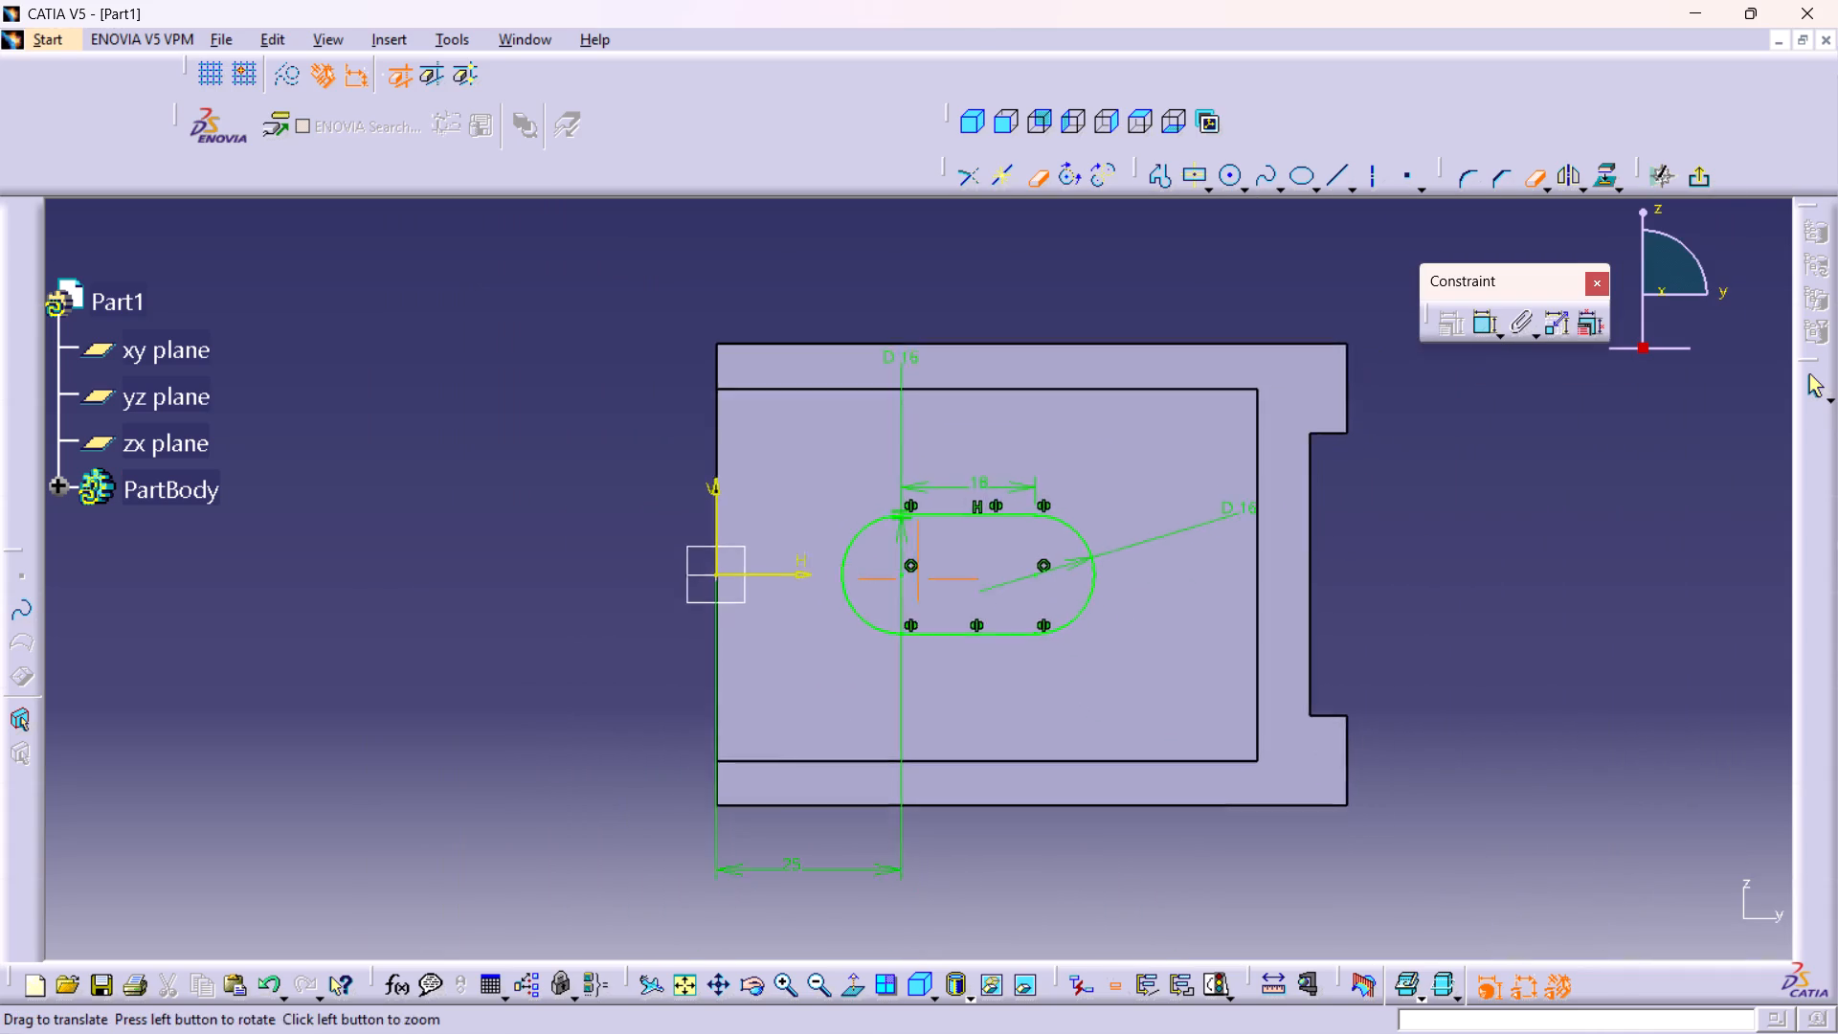
middle_click_drag(1536, 666, 1520, 641)
left_click(1710, 178)
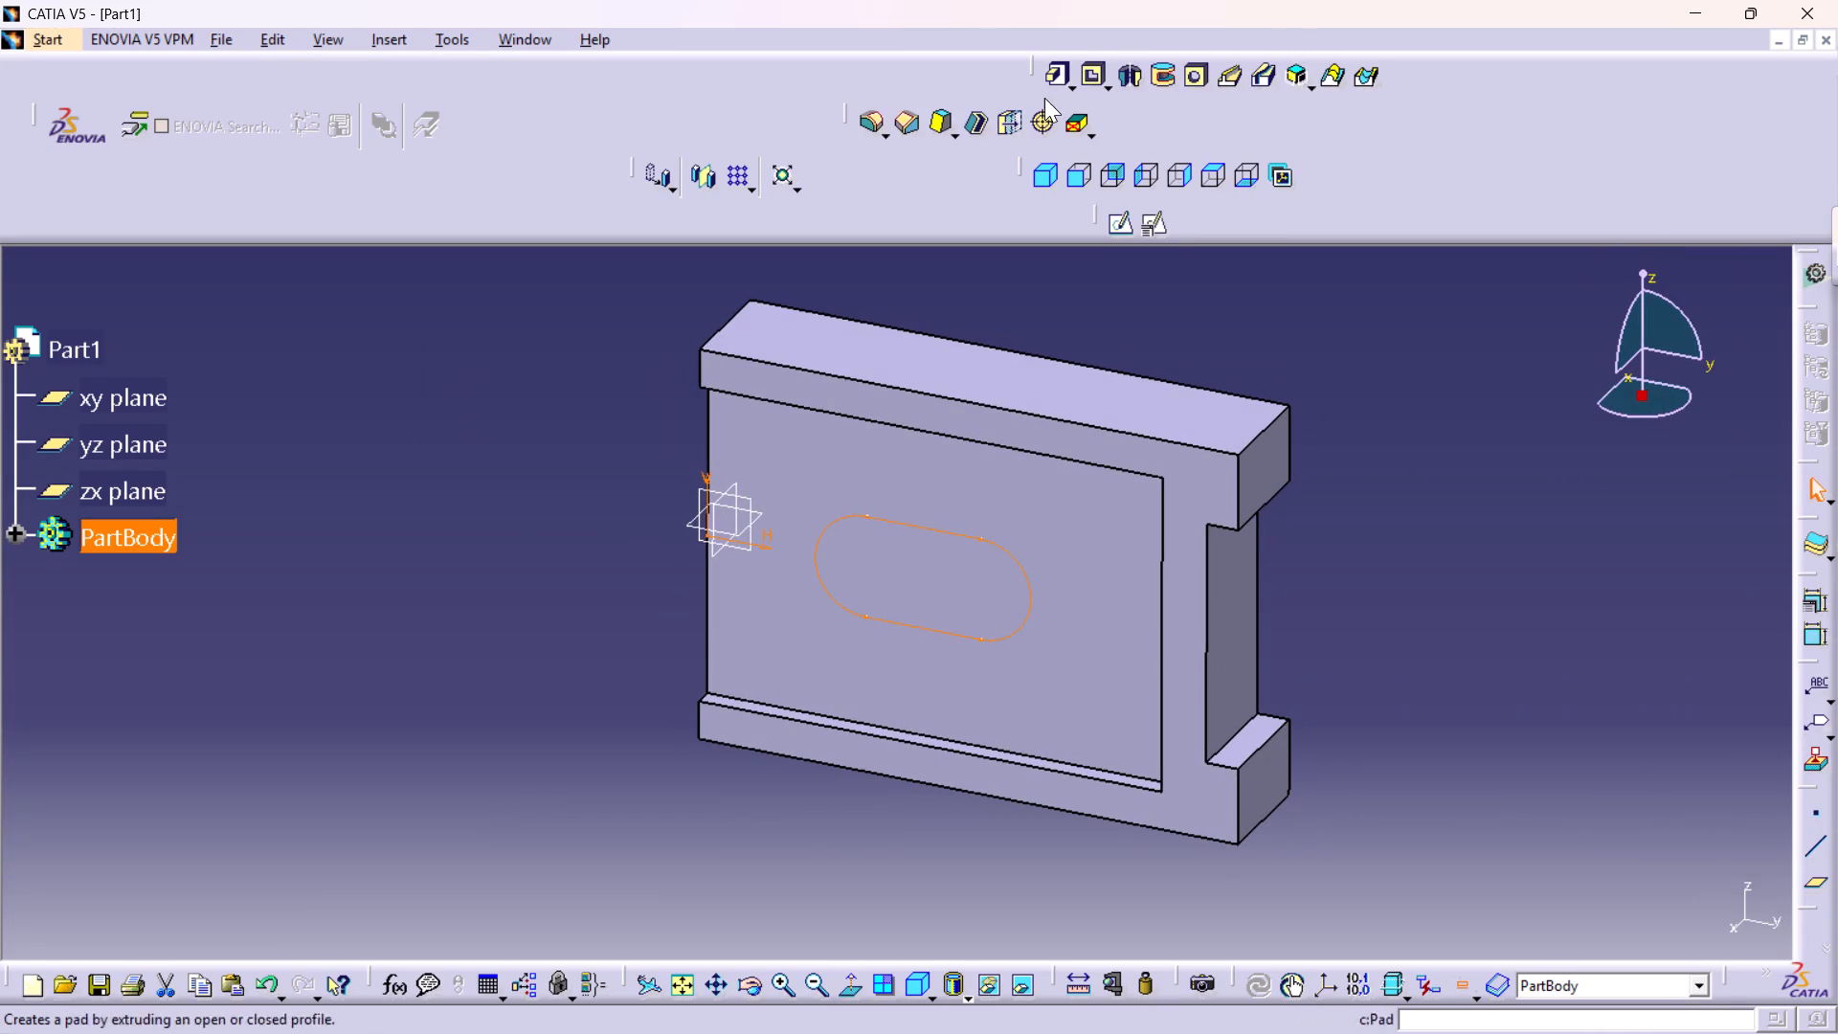
Cut the slot profile through the block as a pocket with the limit type Up to last.
left_click(1087, 82)
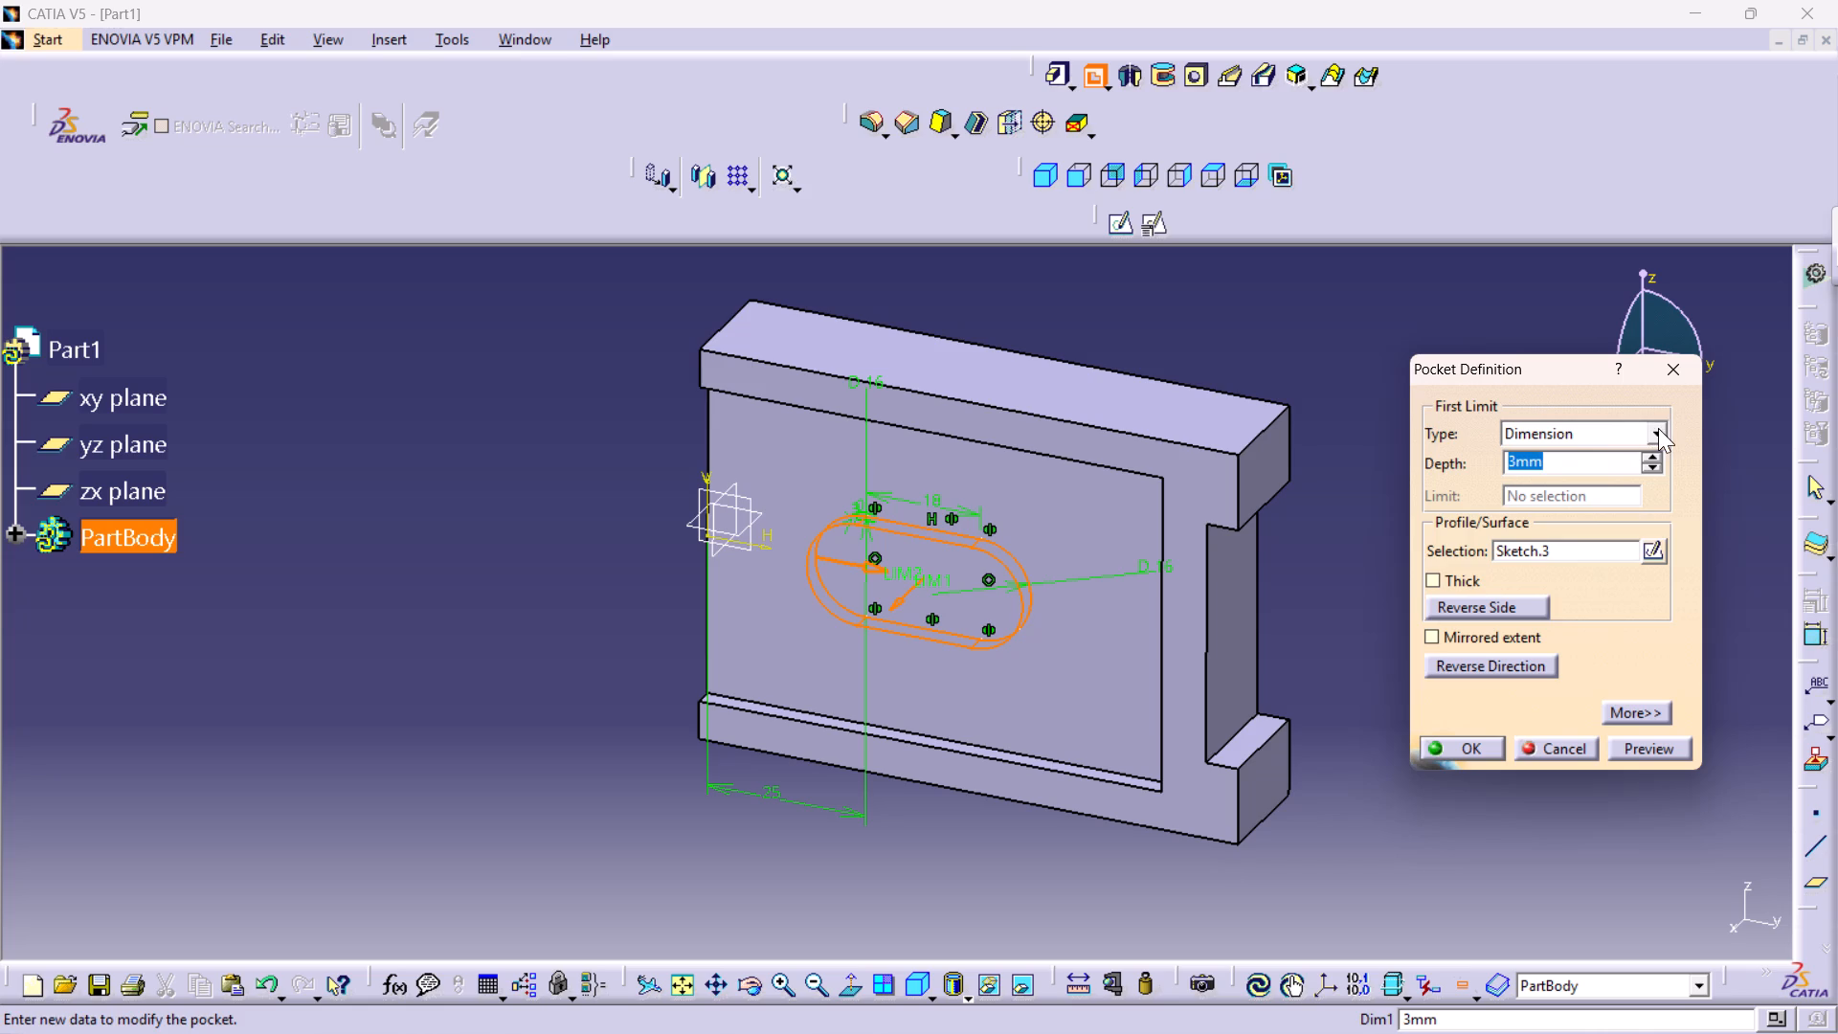
left_click(1658, 428)
left_click(1555, 490)
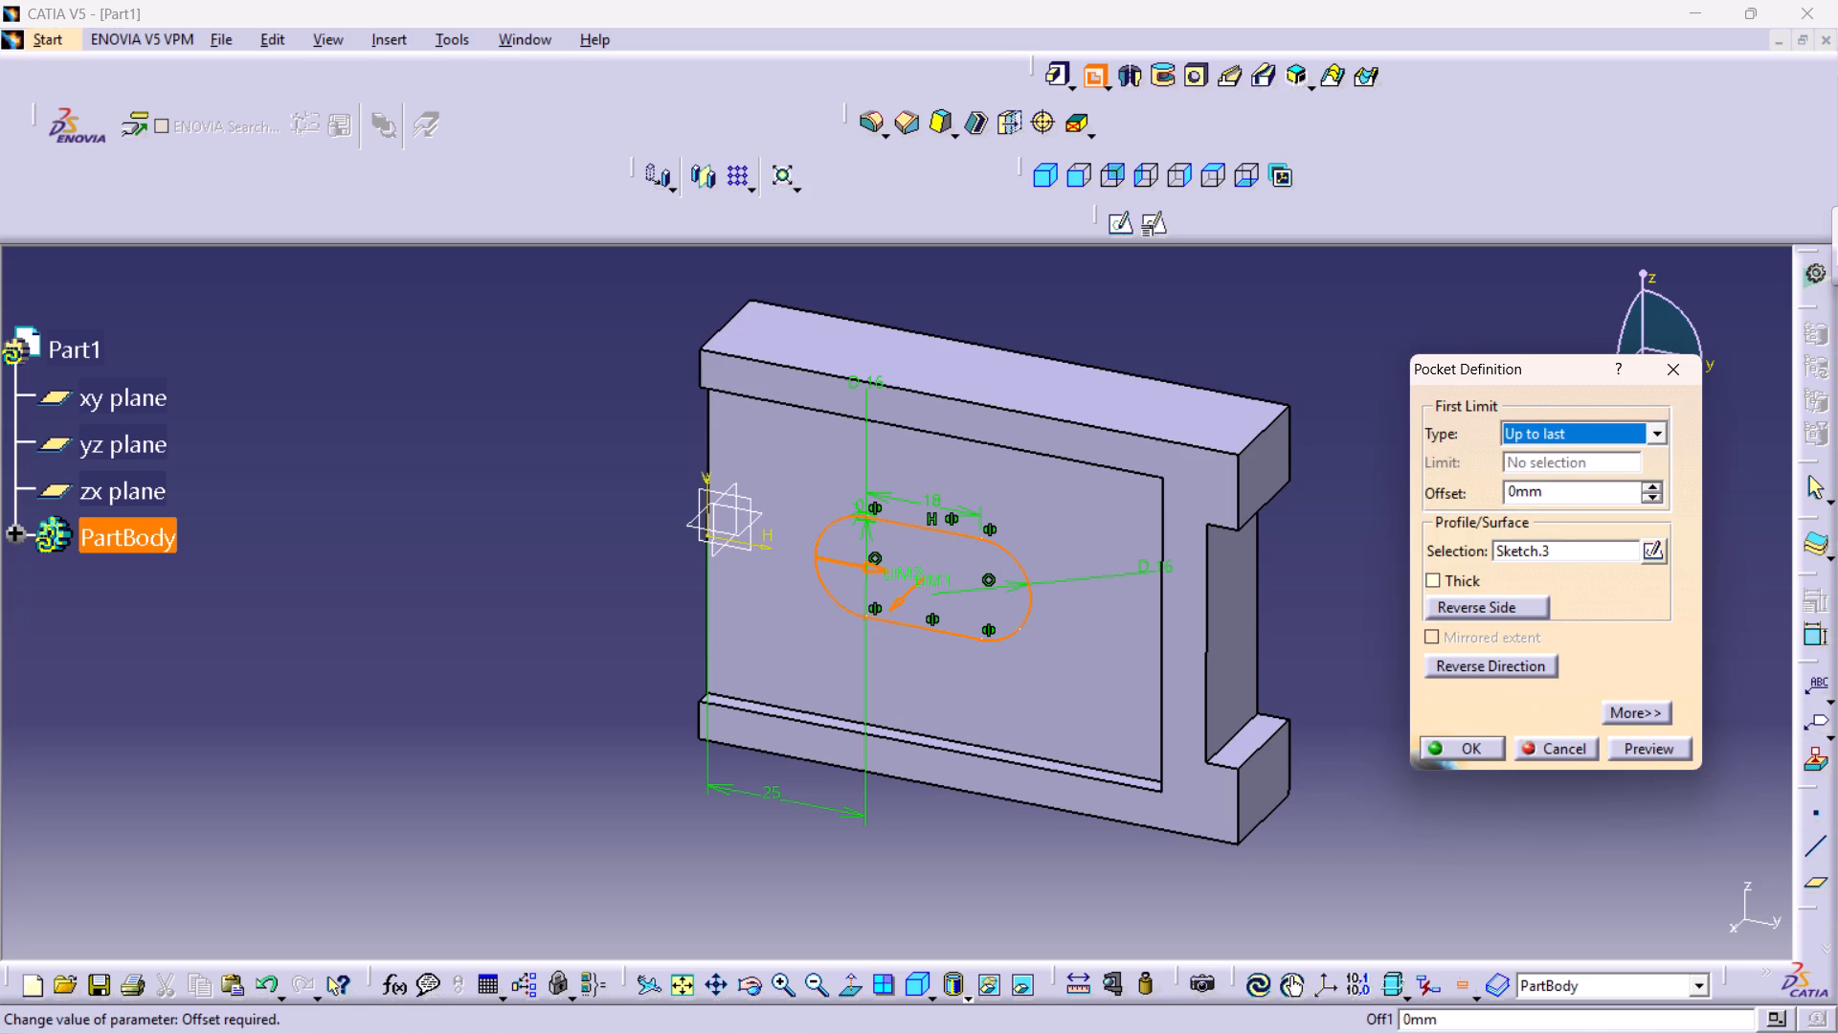
left_click(1478, 751)
left_click(1434, 719)
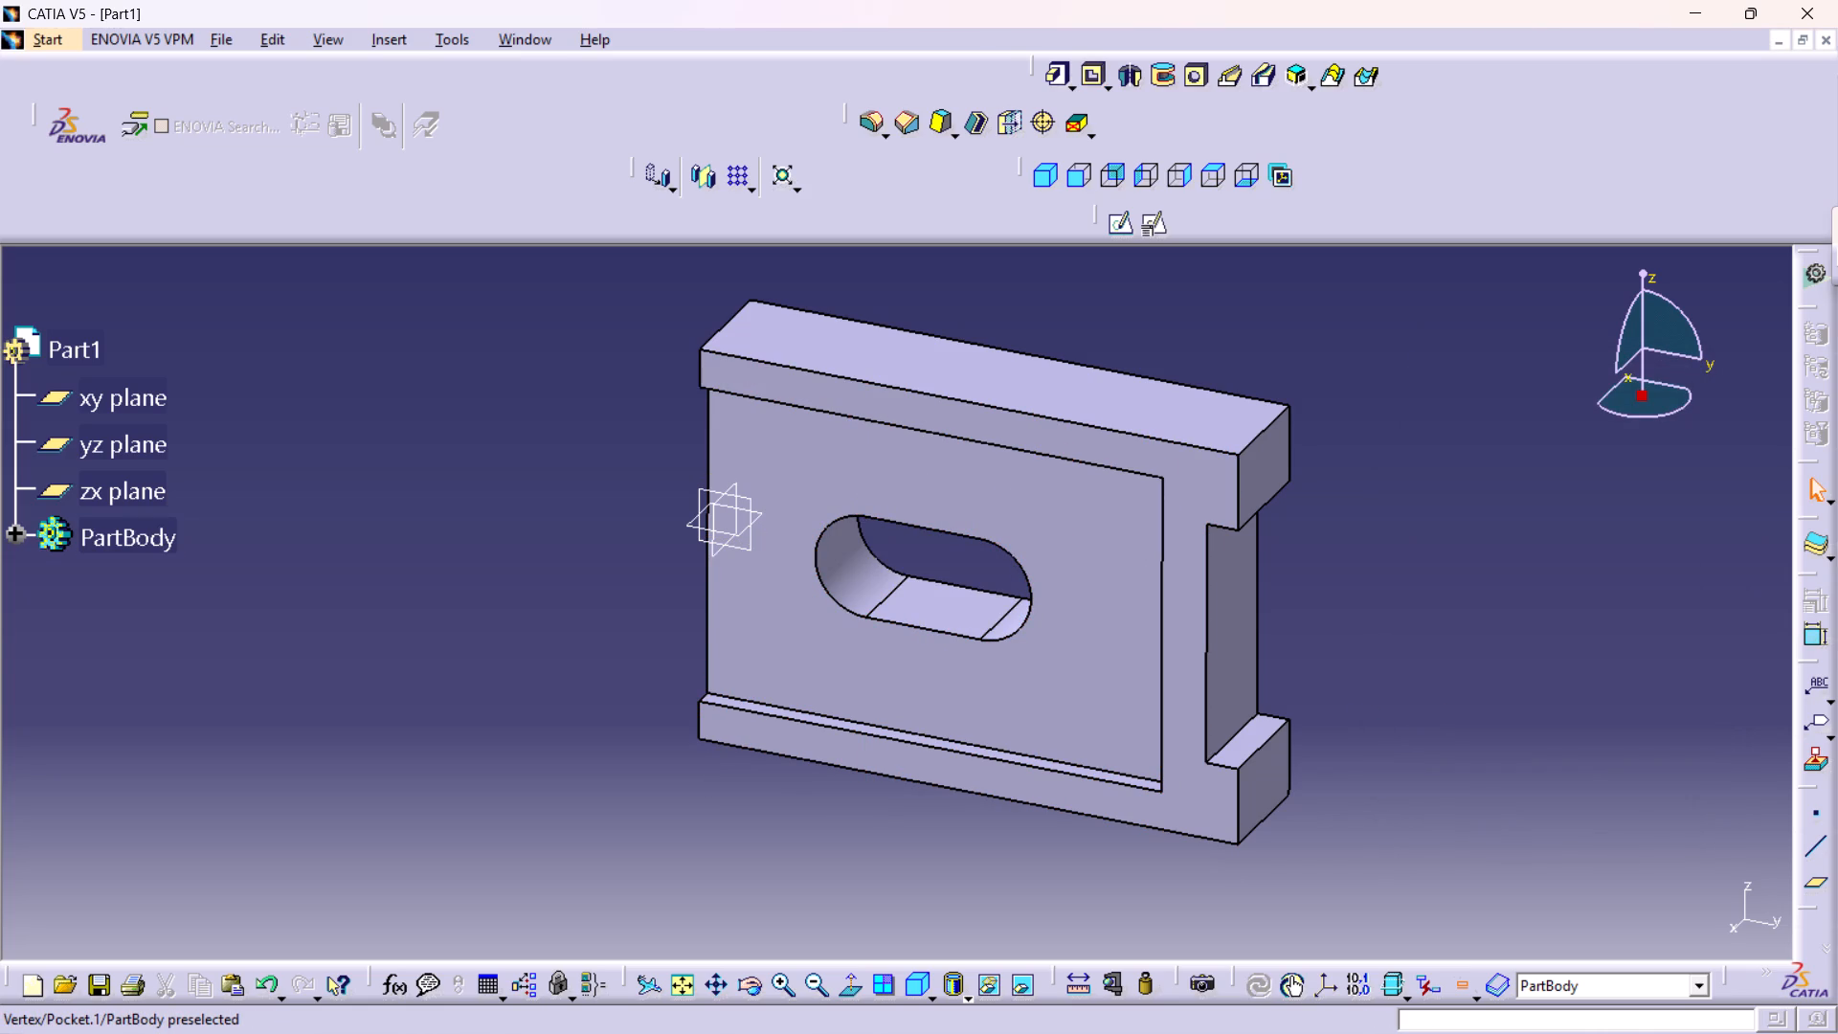
Start a positioned sketch on the yz plane with implicit origin and orientation.
middle_click_drag(639, 661, 855, 685)
right_click_drag(639, 661, 855, 685)
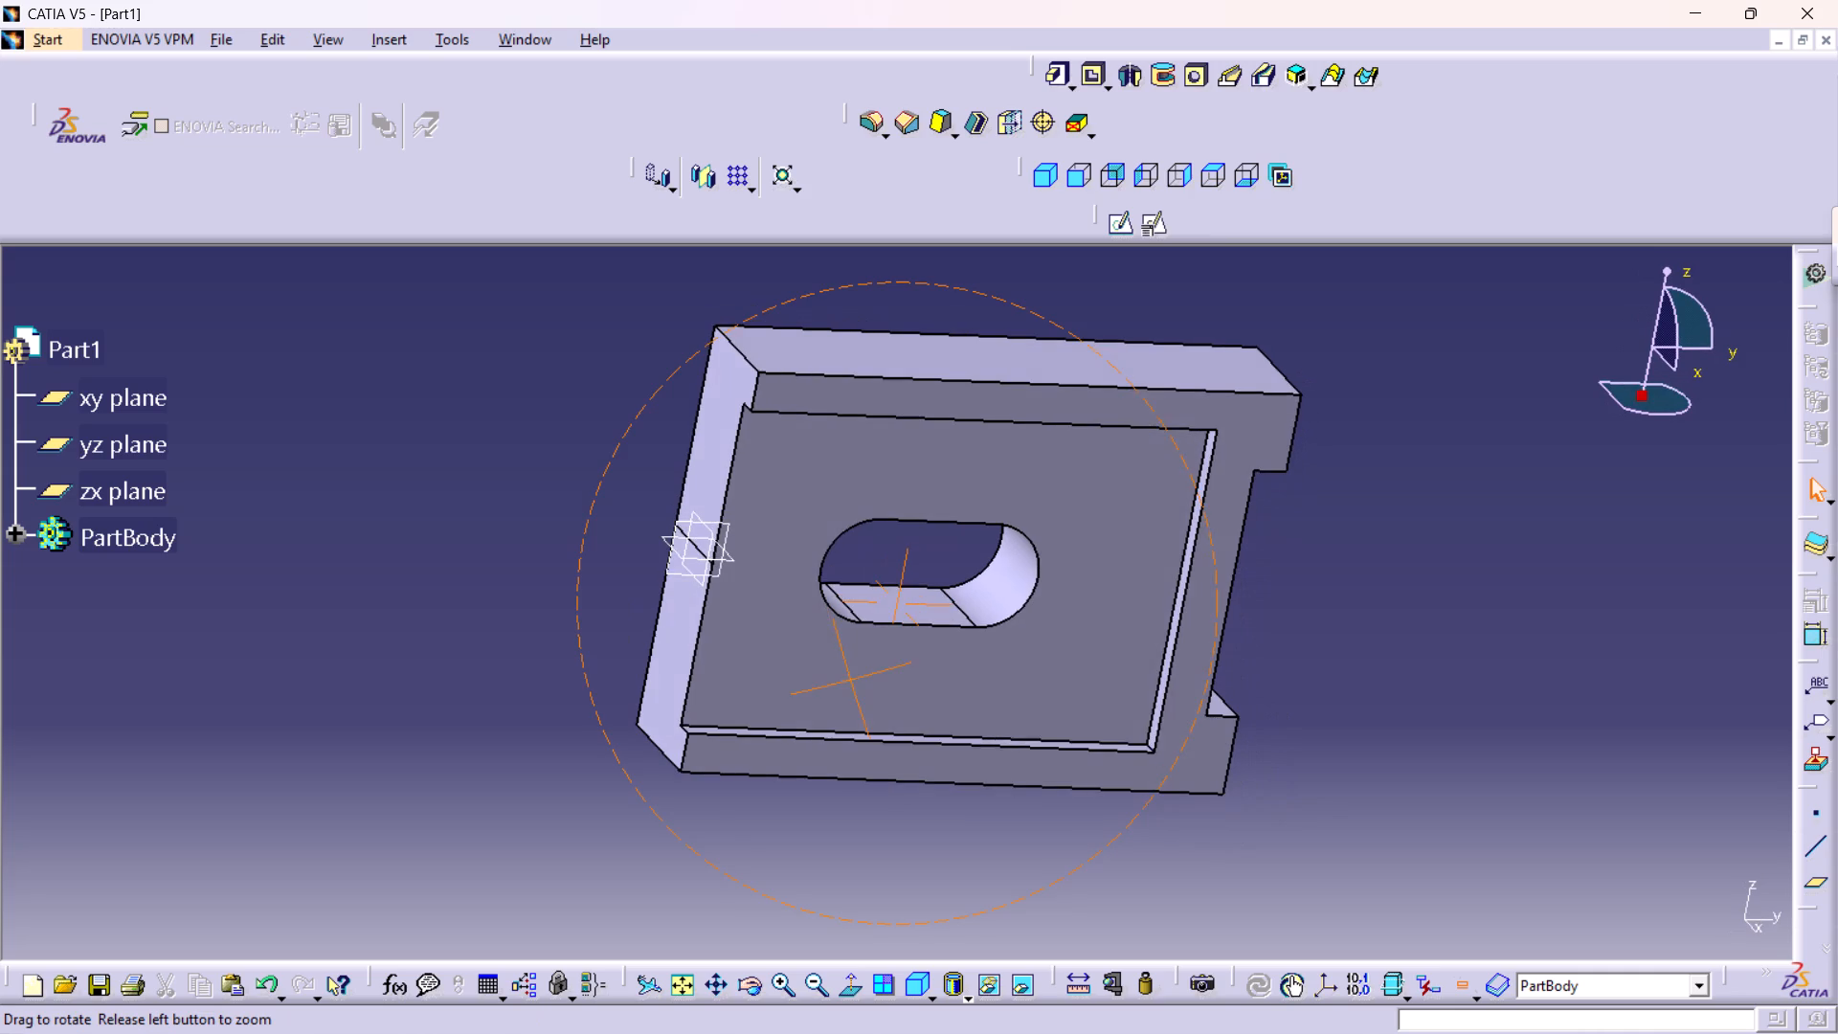
right_click_drag(855, 685, 855, 686)
middle_click_drag(855, 685, 855, 686)
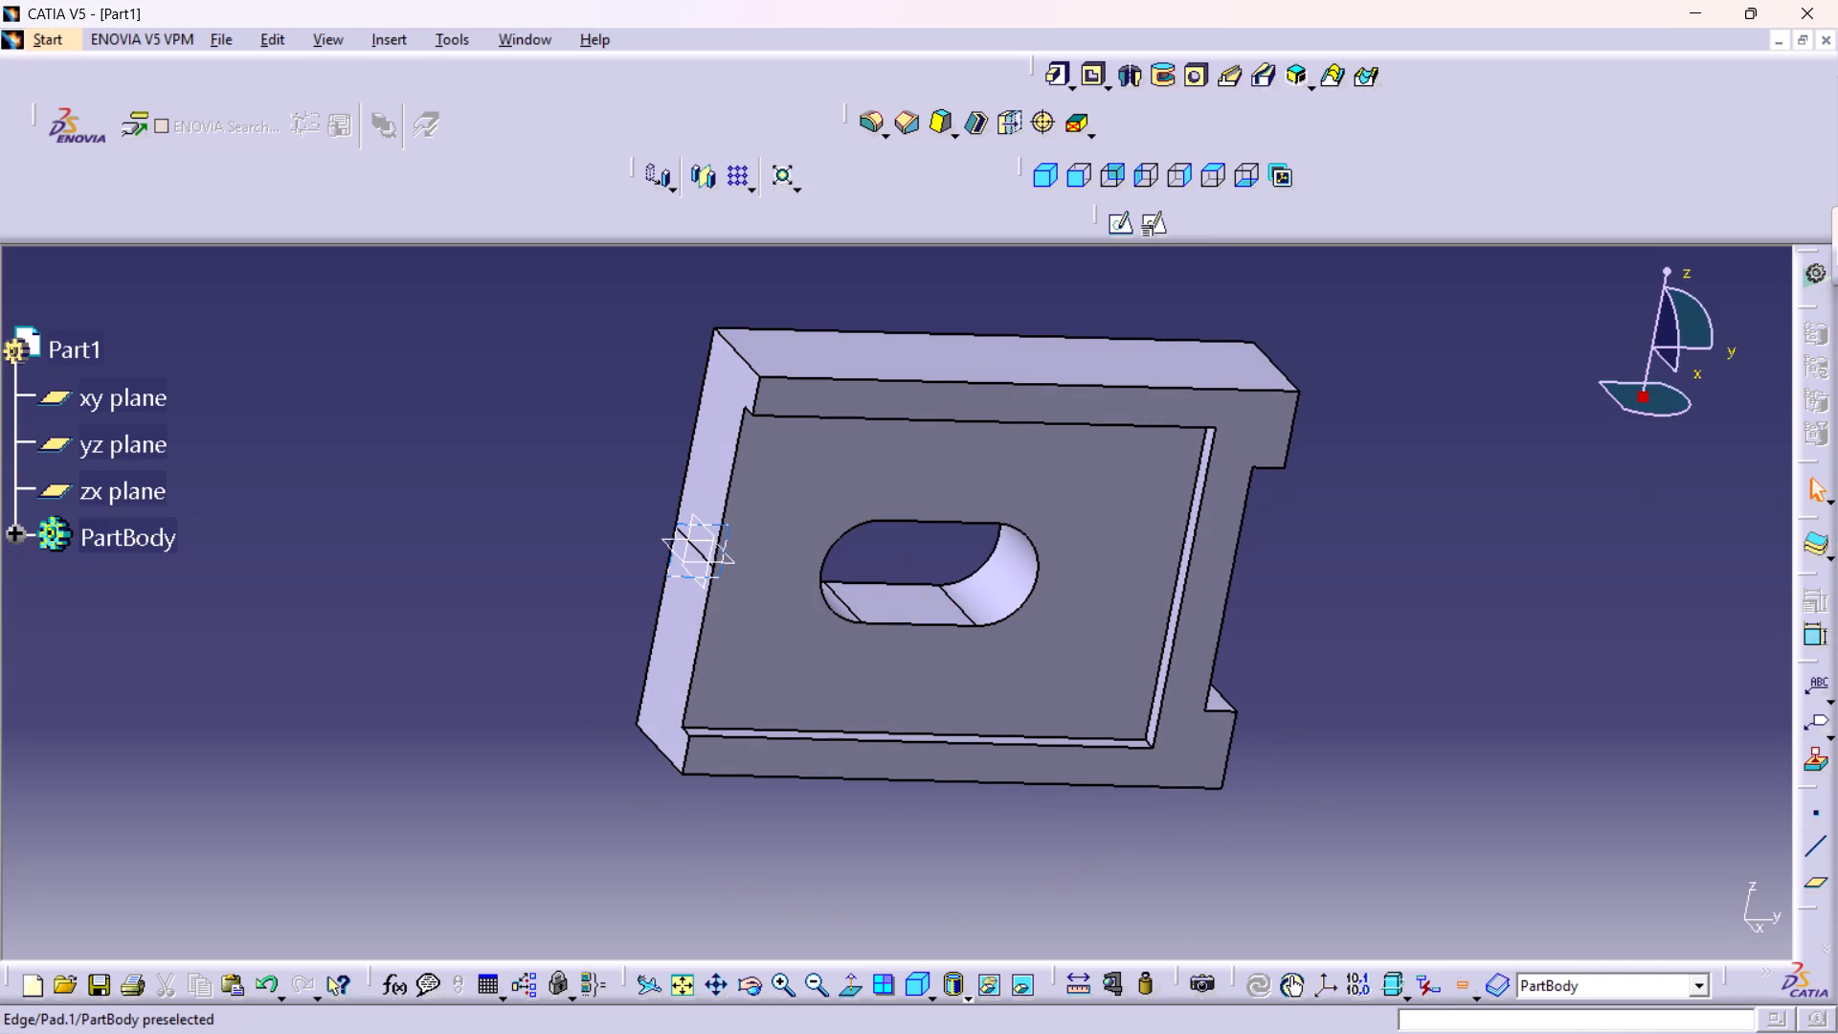
middle_click_drag(676, 604, 629, 467)
right_click(676, 604)
middle_click_drag(549, 616, 800, 635)
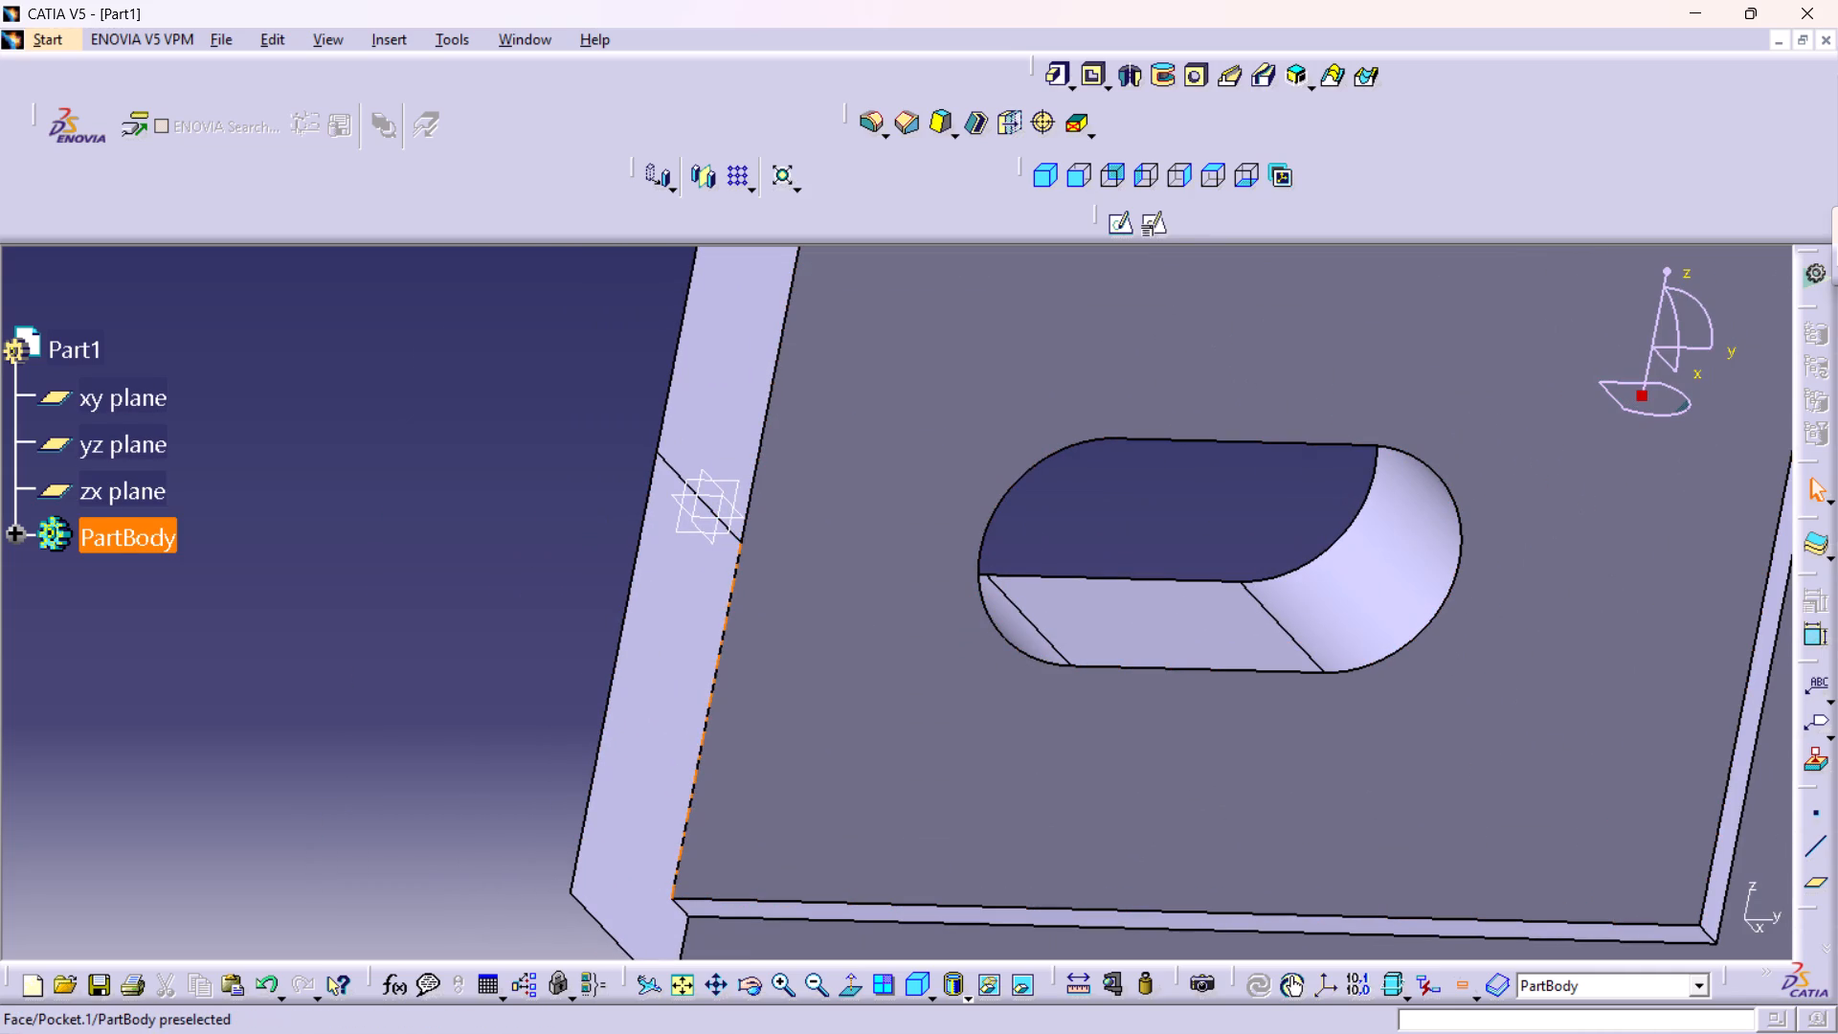
left_click(730, 535)
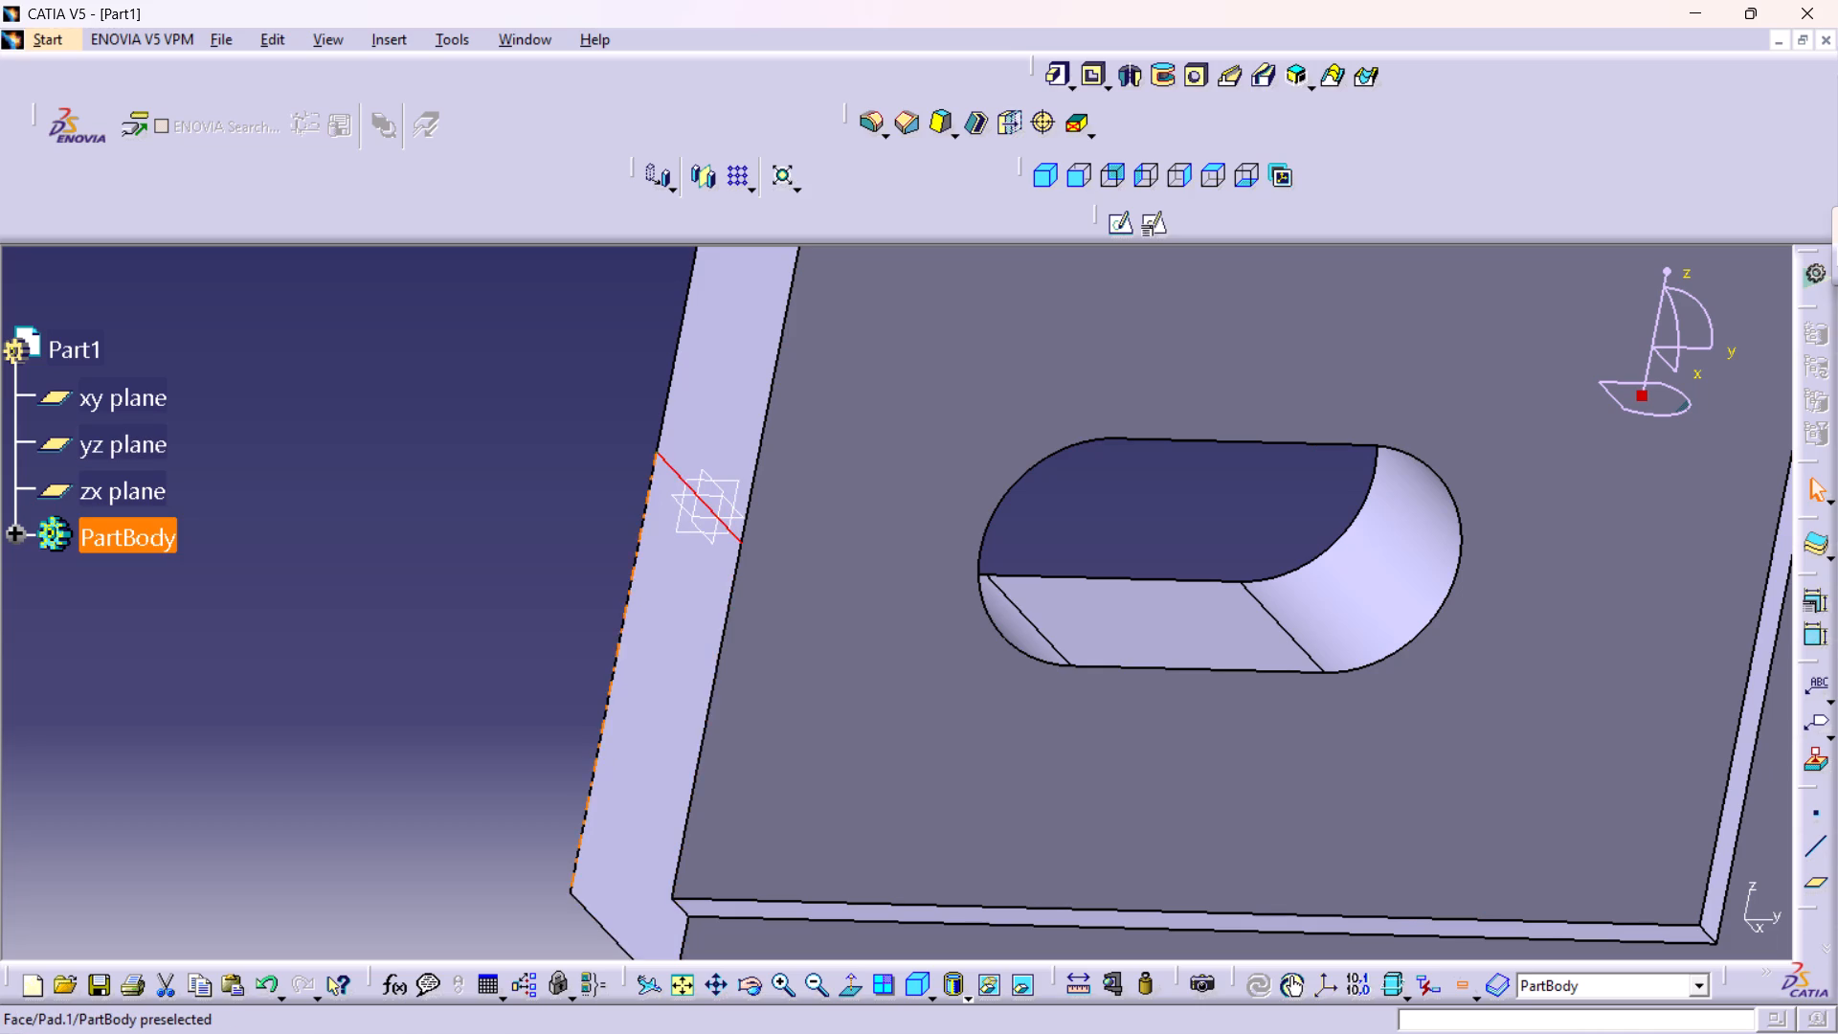
left_click(446, 570)
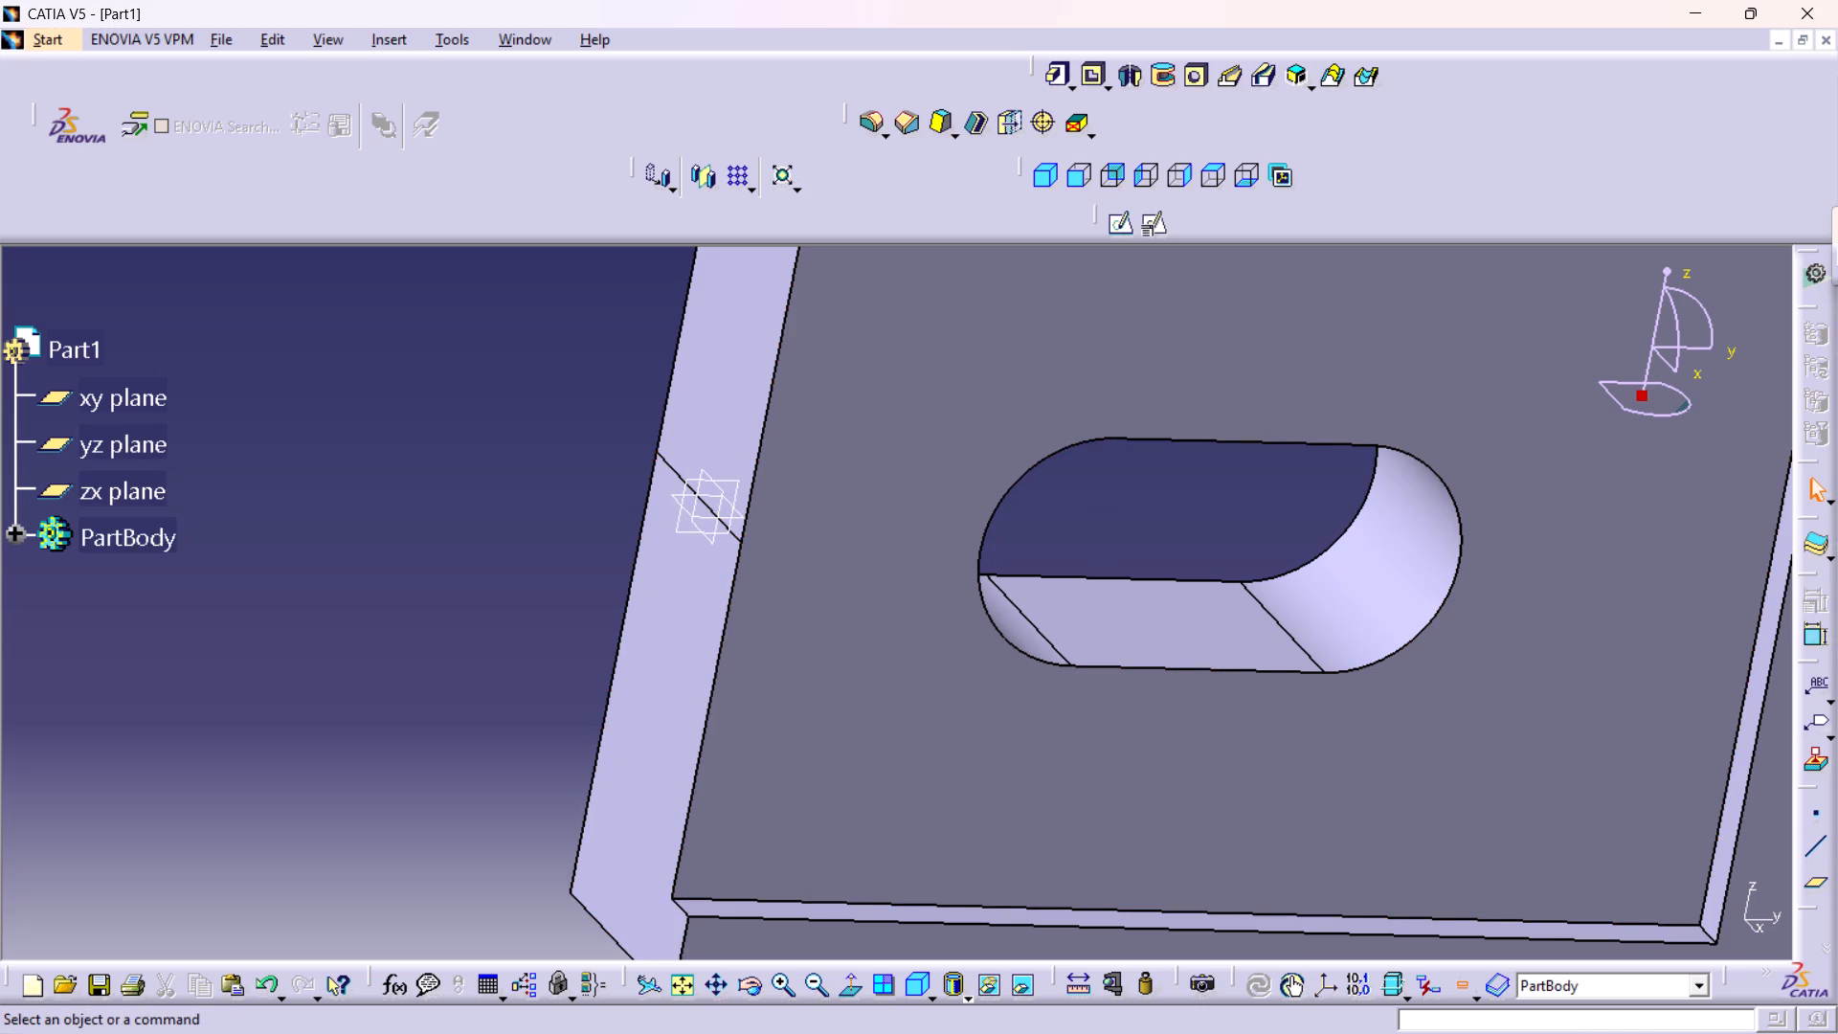
middle_click_drag(940, 571, 958, 657)
right_click(940, 571)
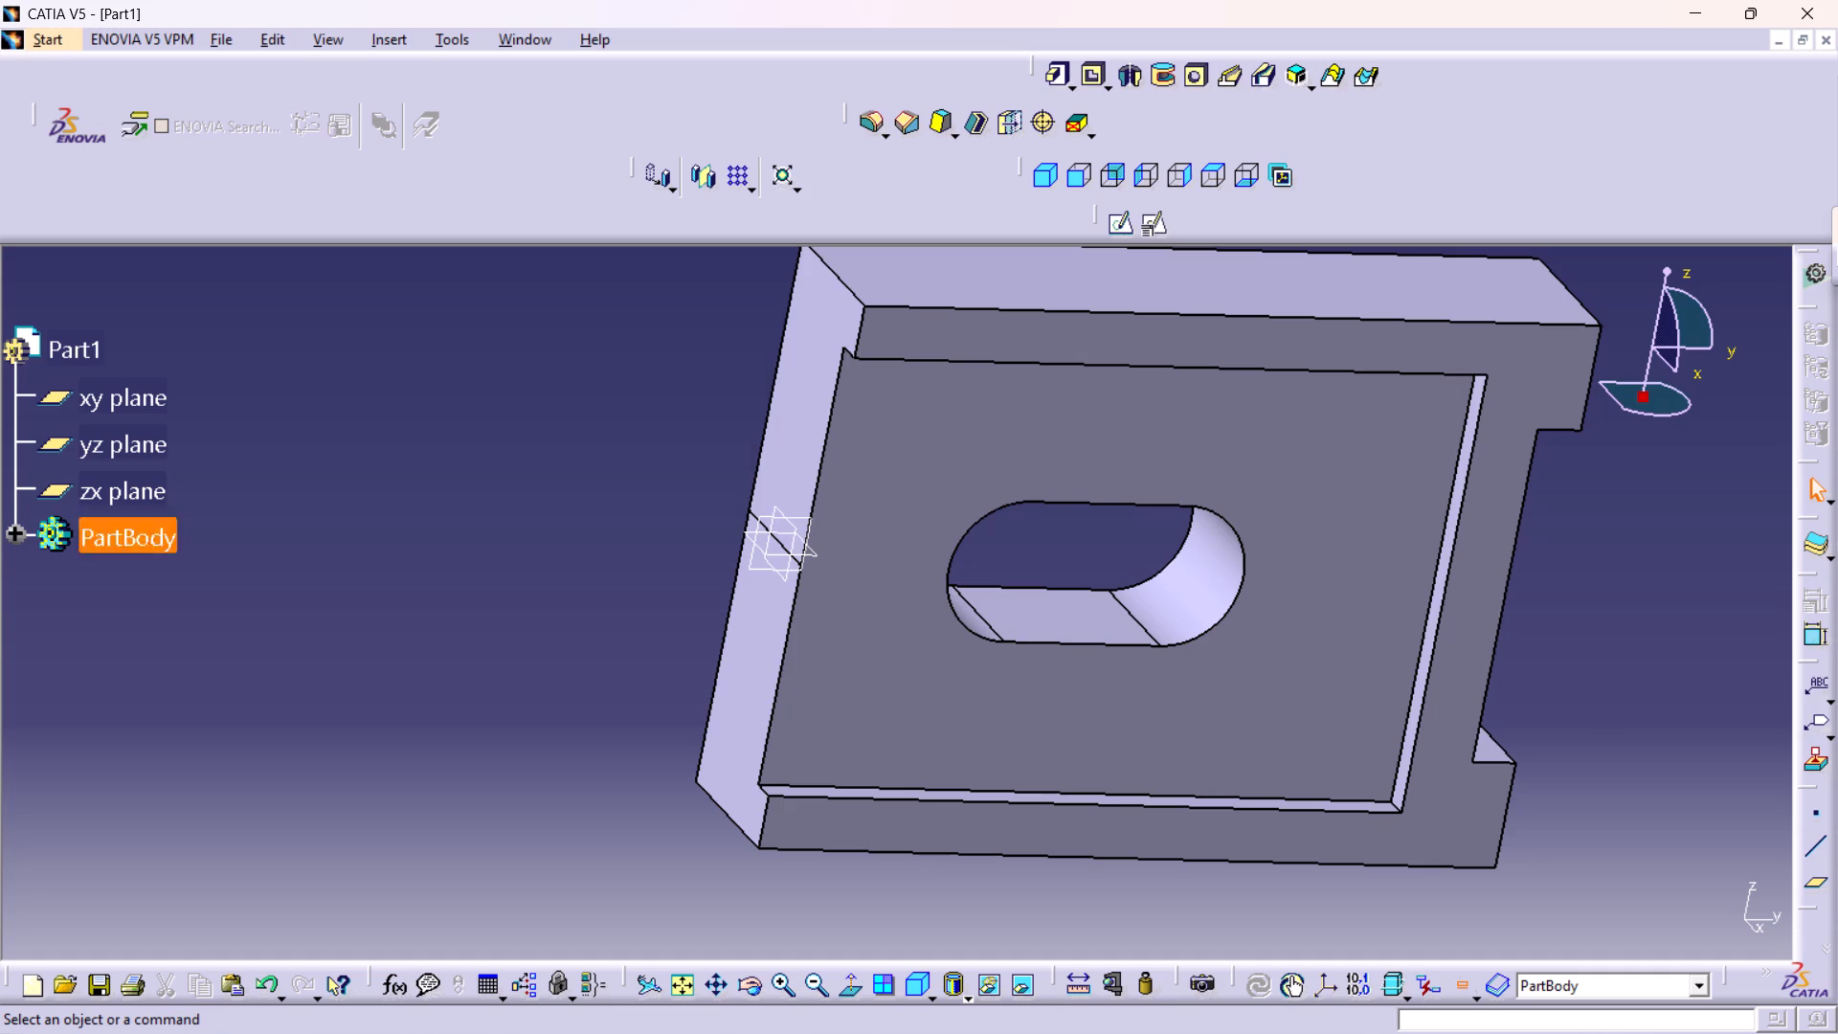
left_click(759, 569)
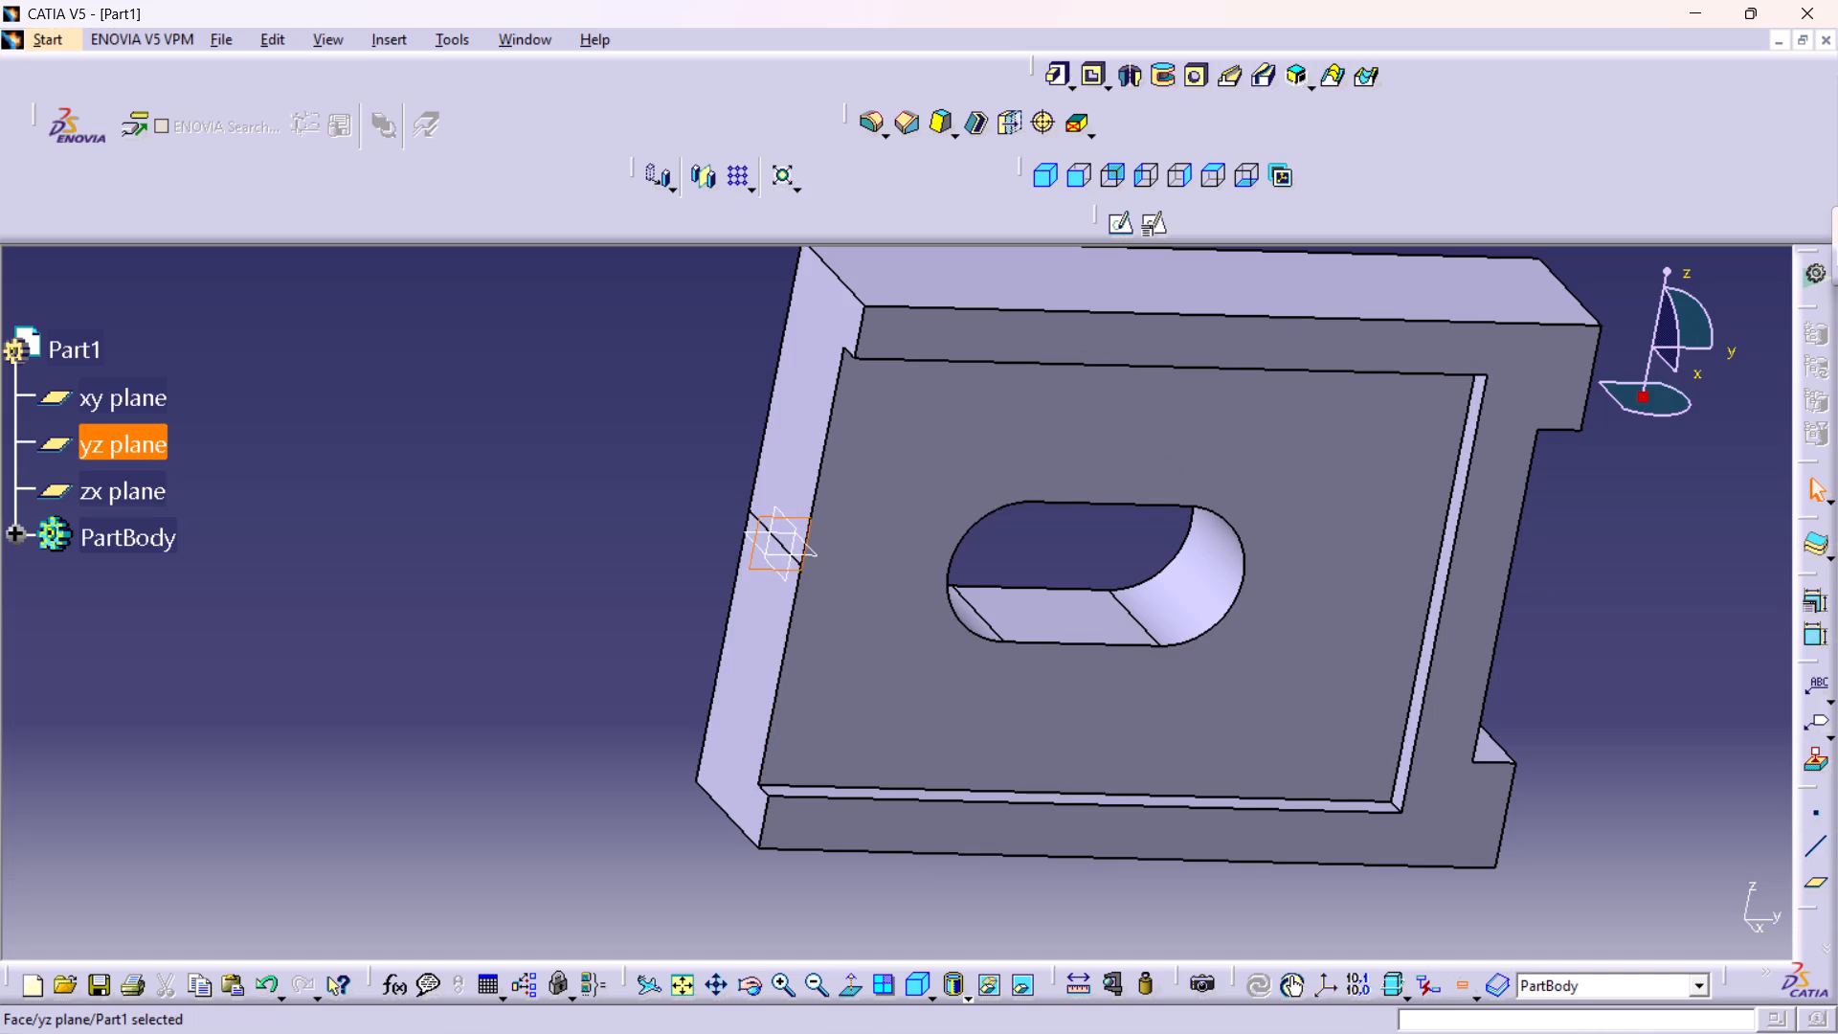
left_click(1152, 221)
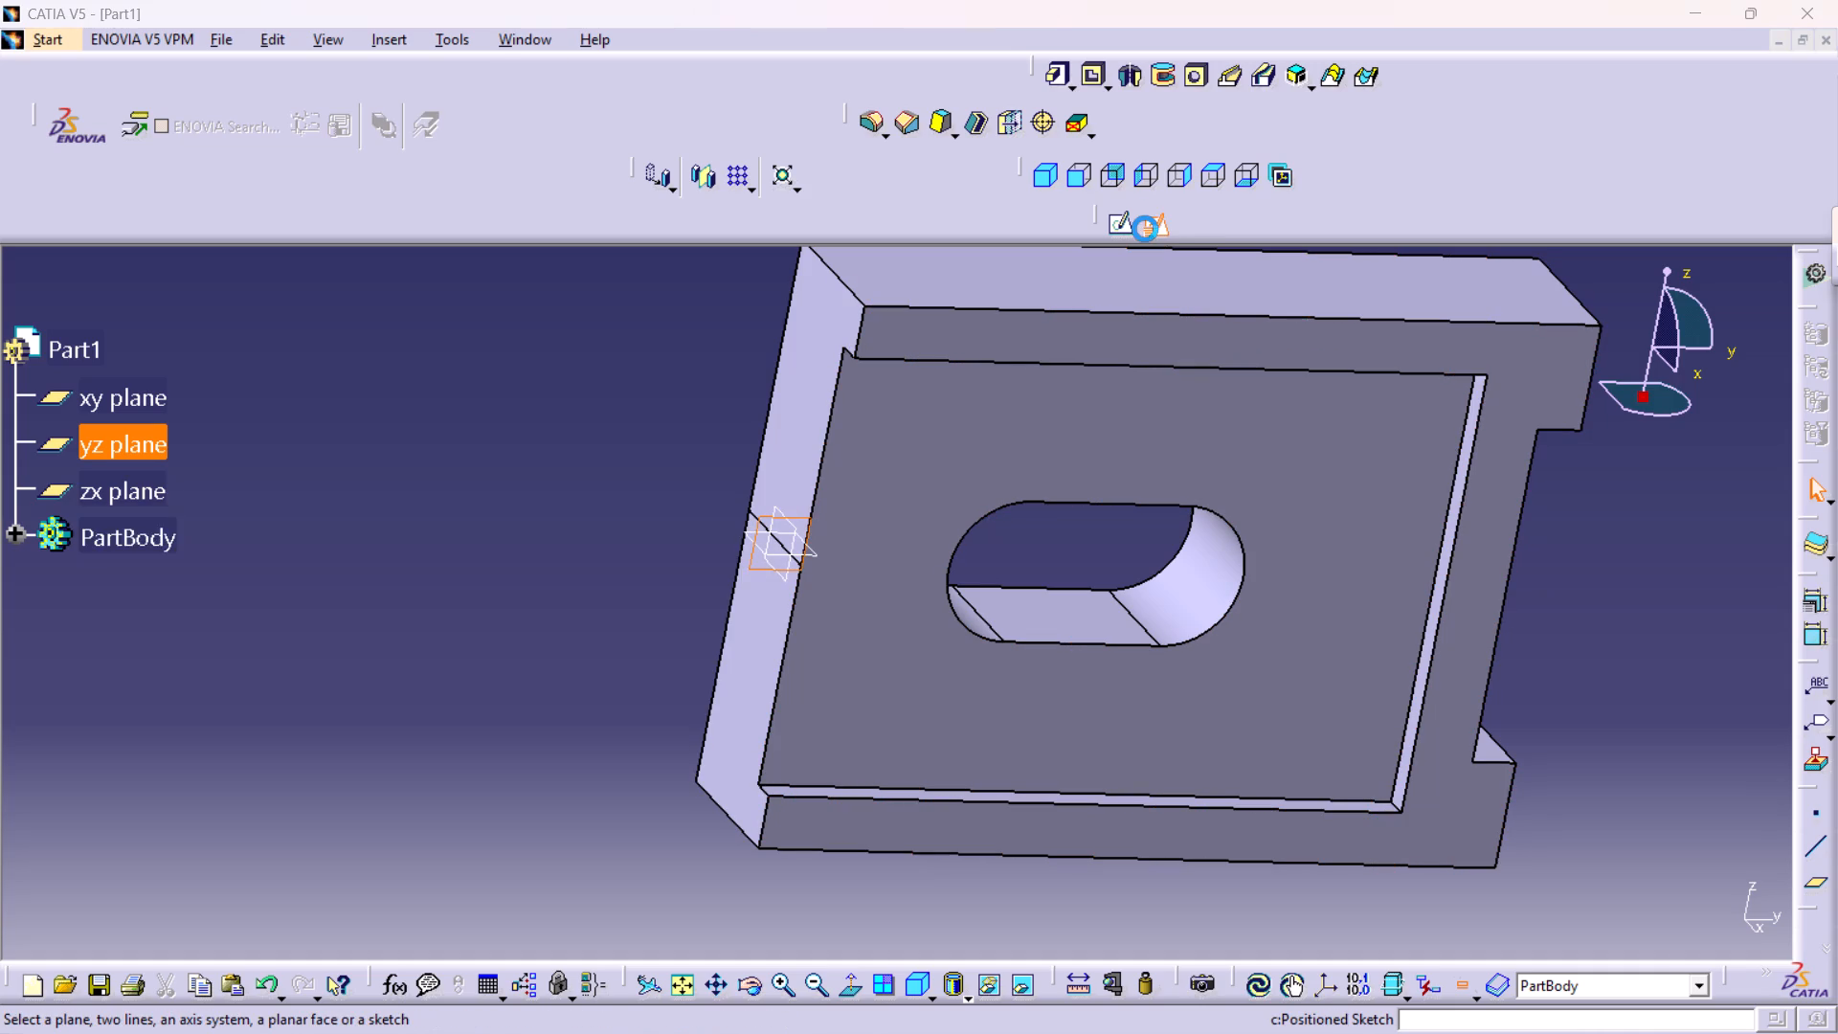
left_click(1622, 915)
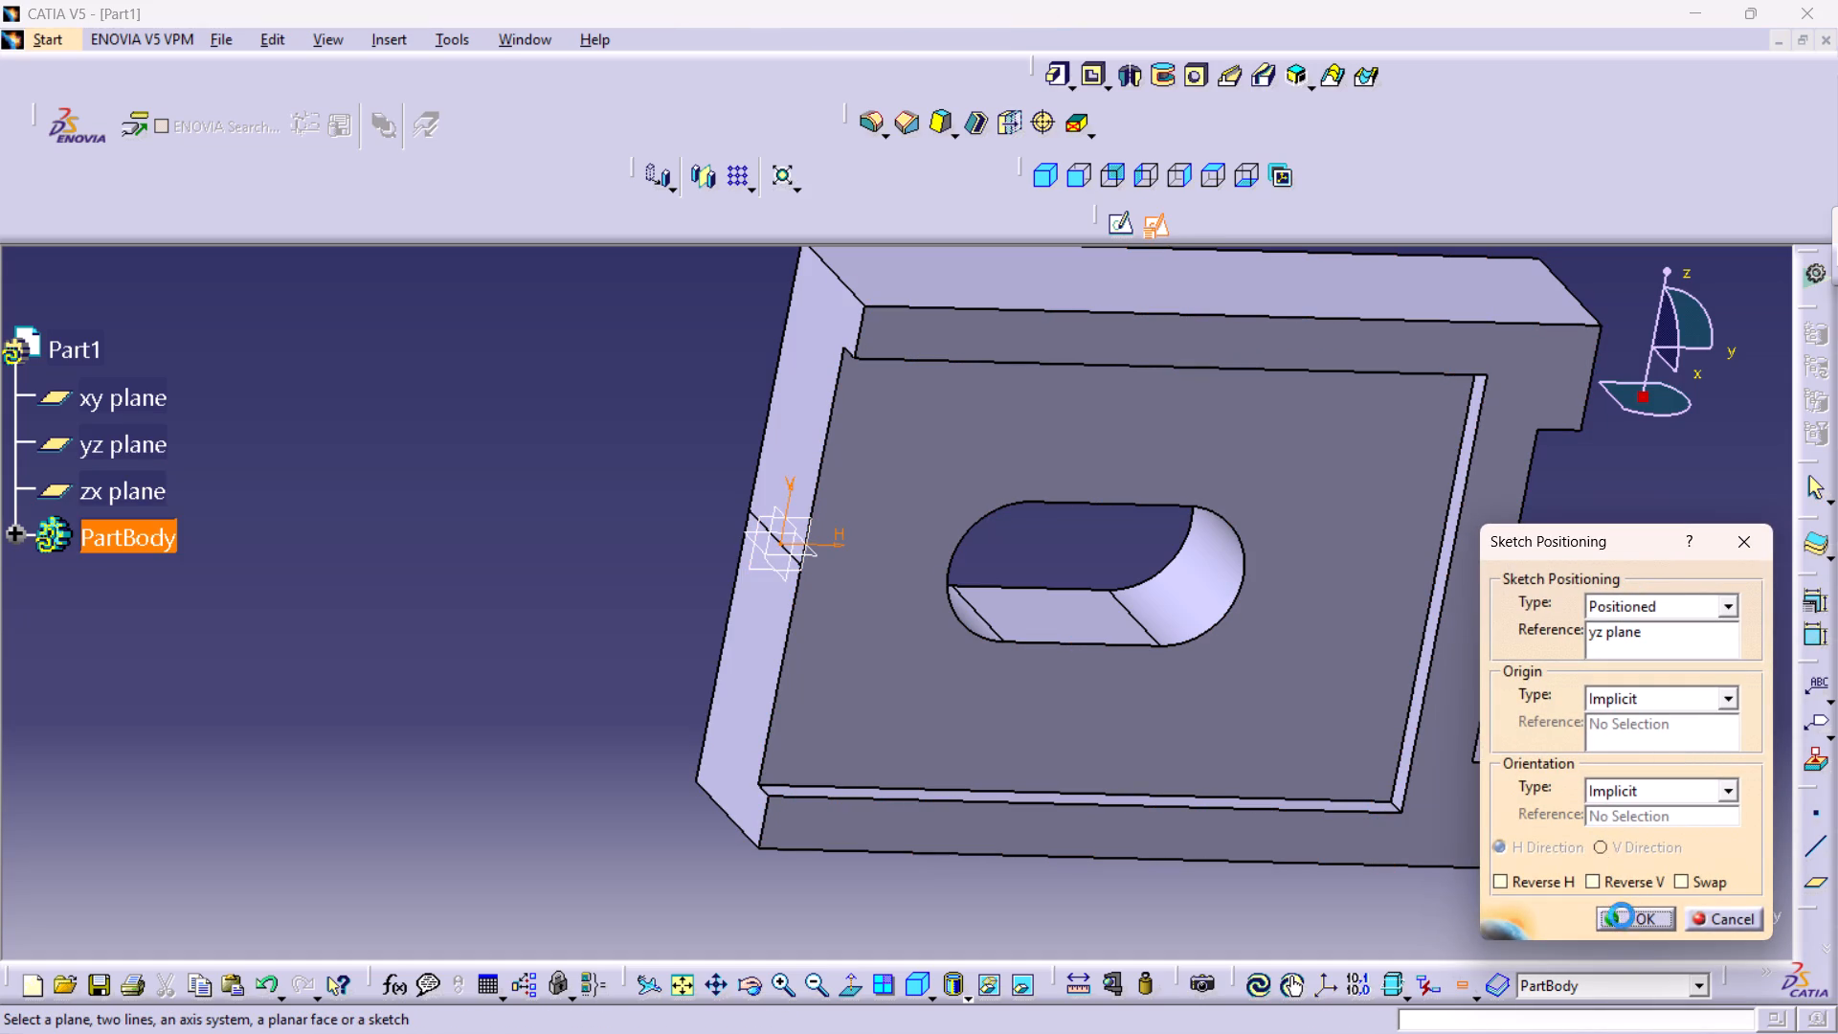
Sketch two concentric circles, about 23 mm and 45 mm in diameter, centred on the H axis outside the block, about 50 mm from the V axis.
middle_click_drag(918, 561, 1108, 619)
right_click(1106, 618)
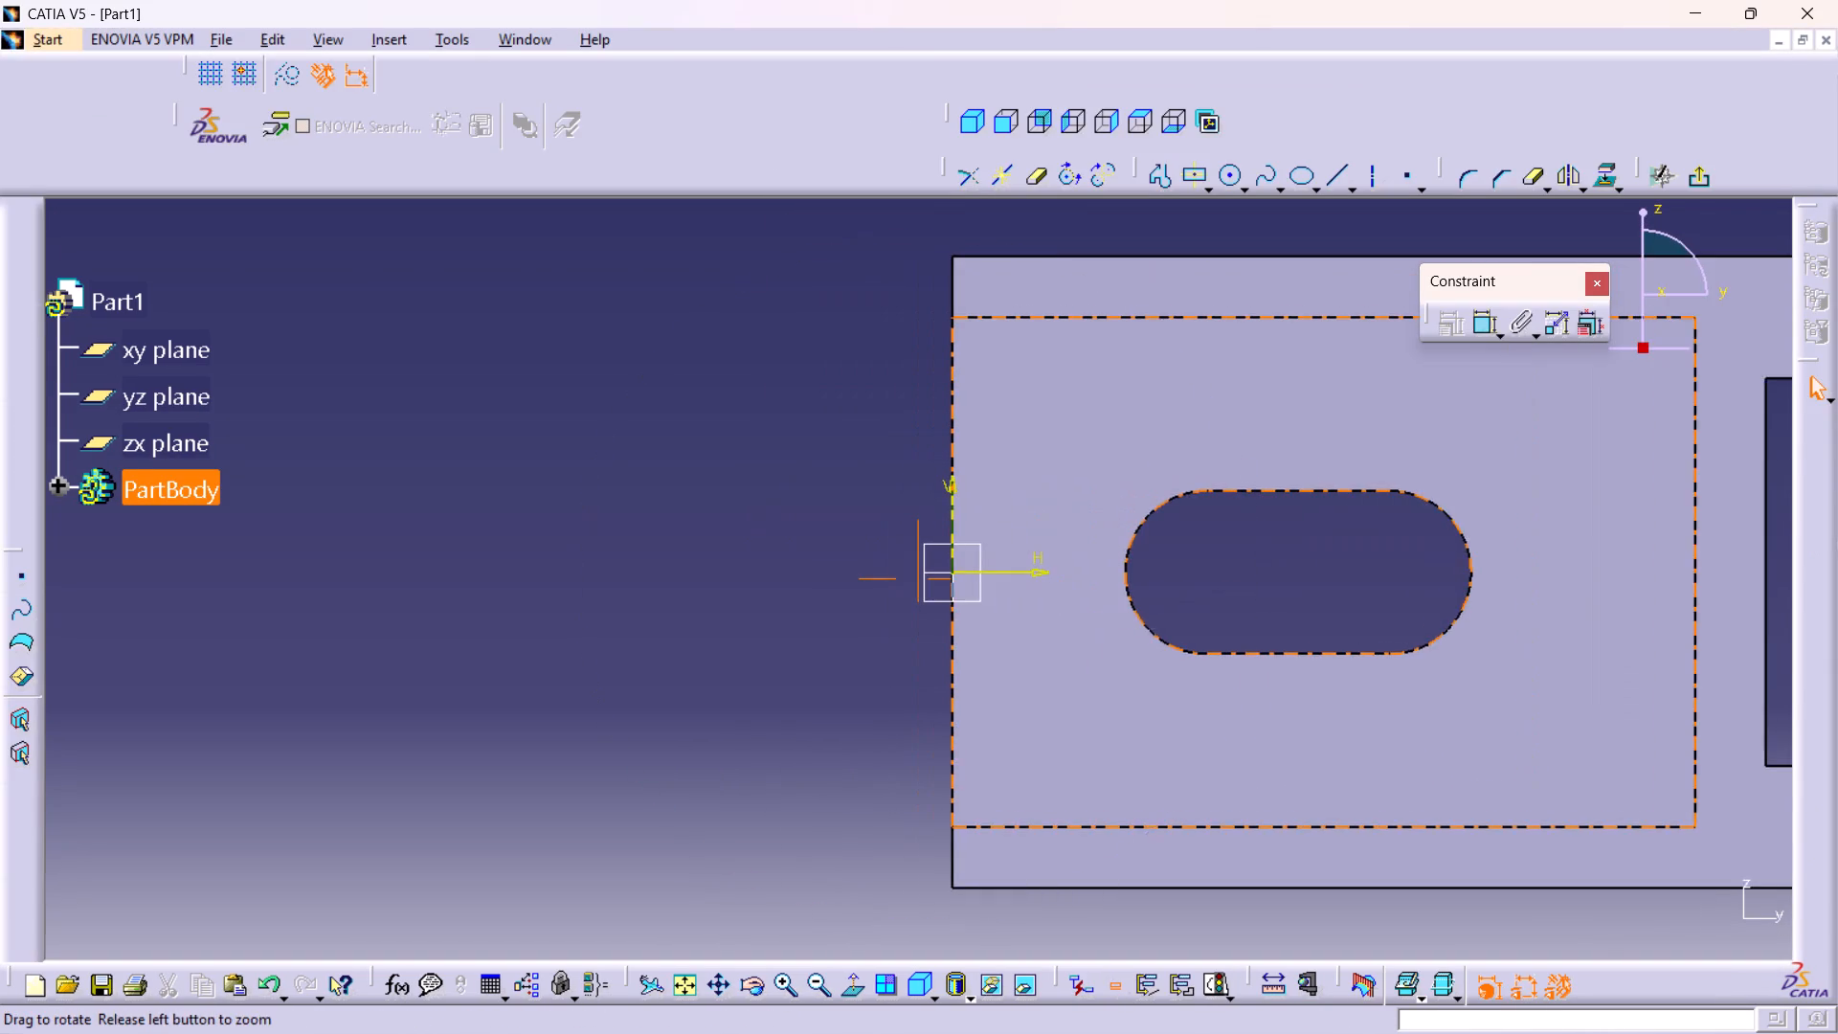
middle_click_drag(1108, 619, 1116, 675)
middle_click_drag(1109, 674, 1279, 681)
right_click(1268, 662)
middle_click_drag(1552, 658, 1524, 686)
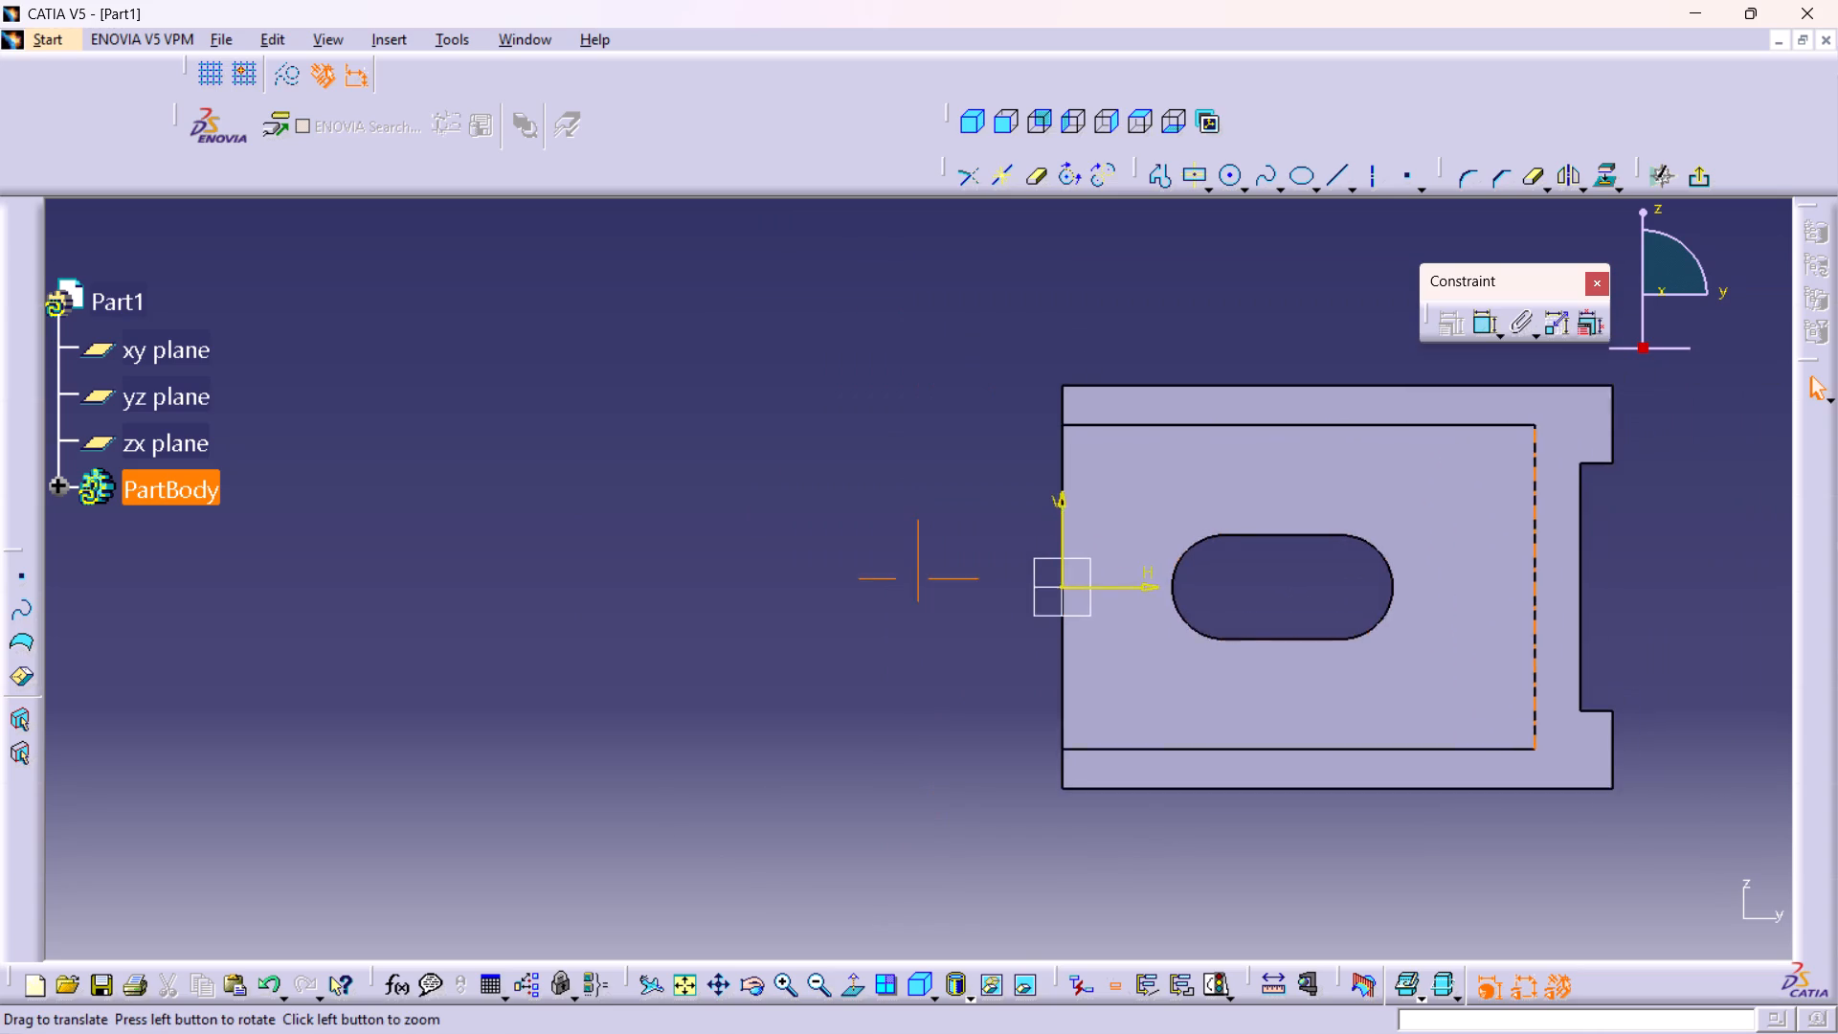
middle_click_drag(1524, 686, 1488, 712)
middle_click_drag(1401, 681, 1393, 657)
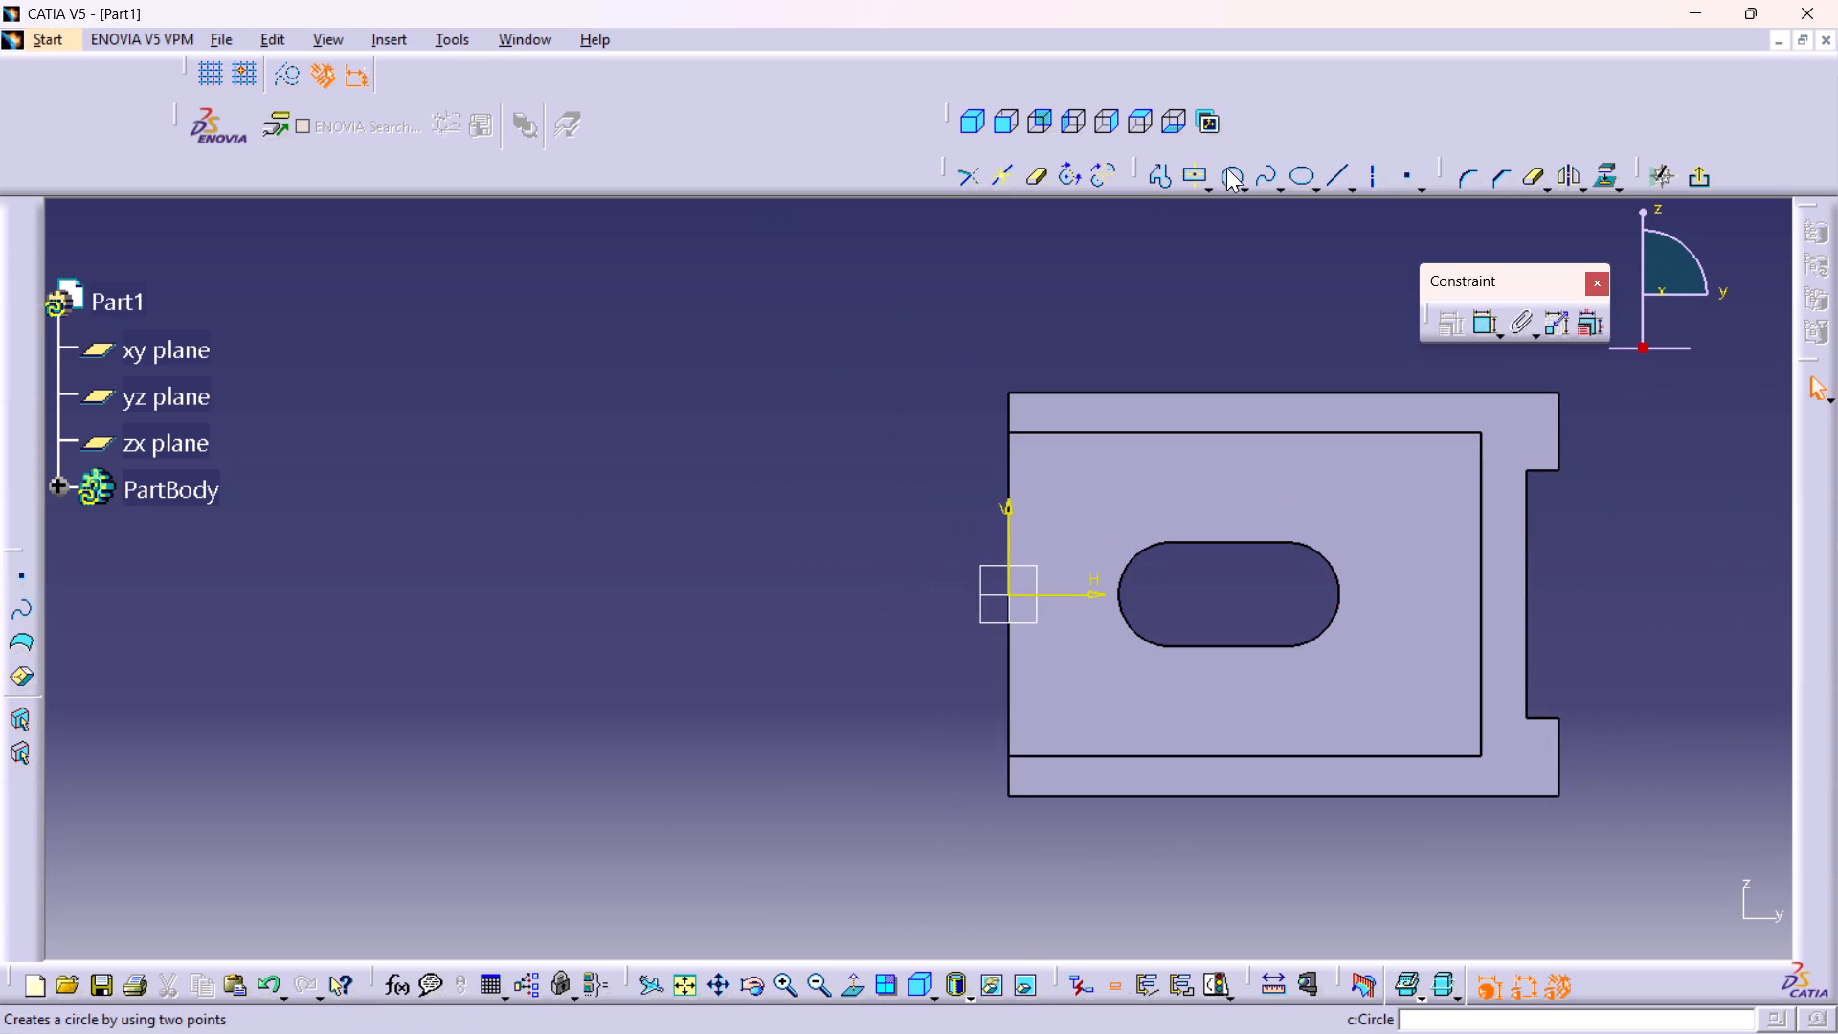
double_click(1233, 175)
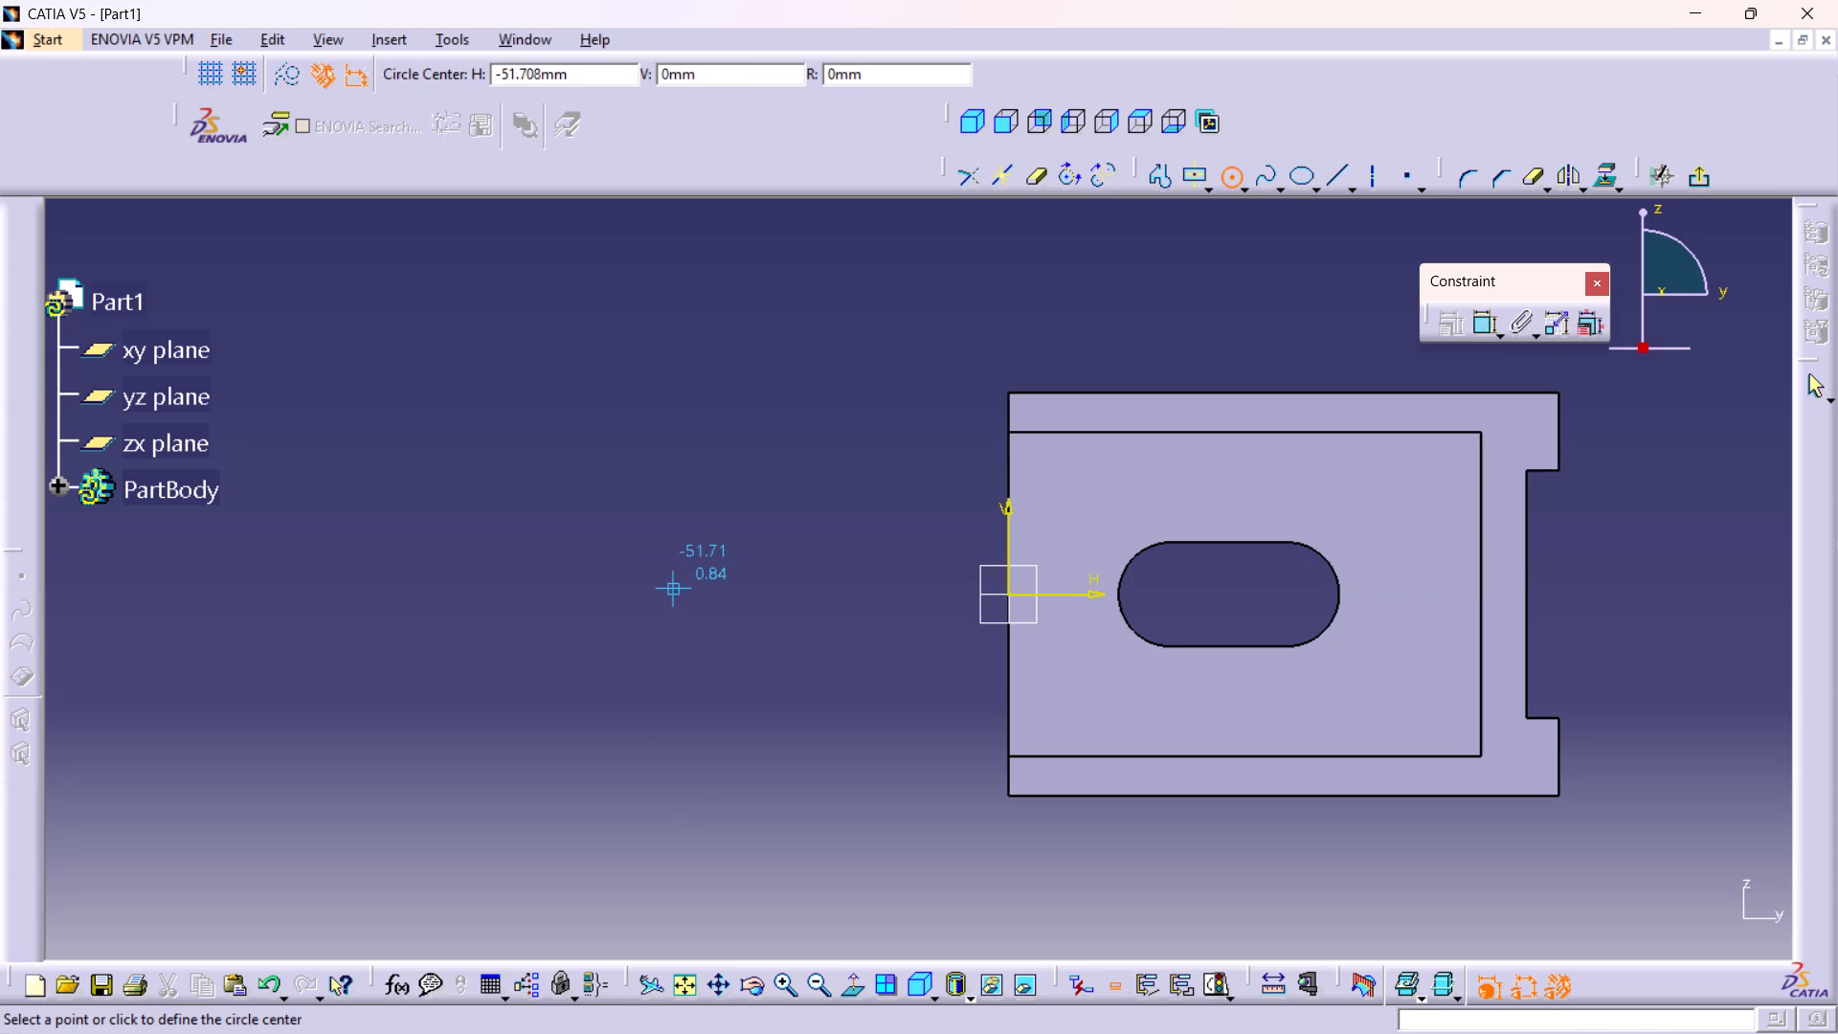
left_click(684, 590)
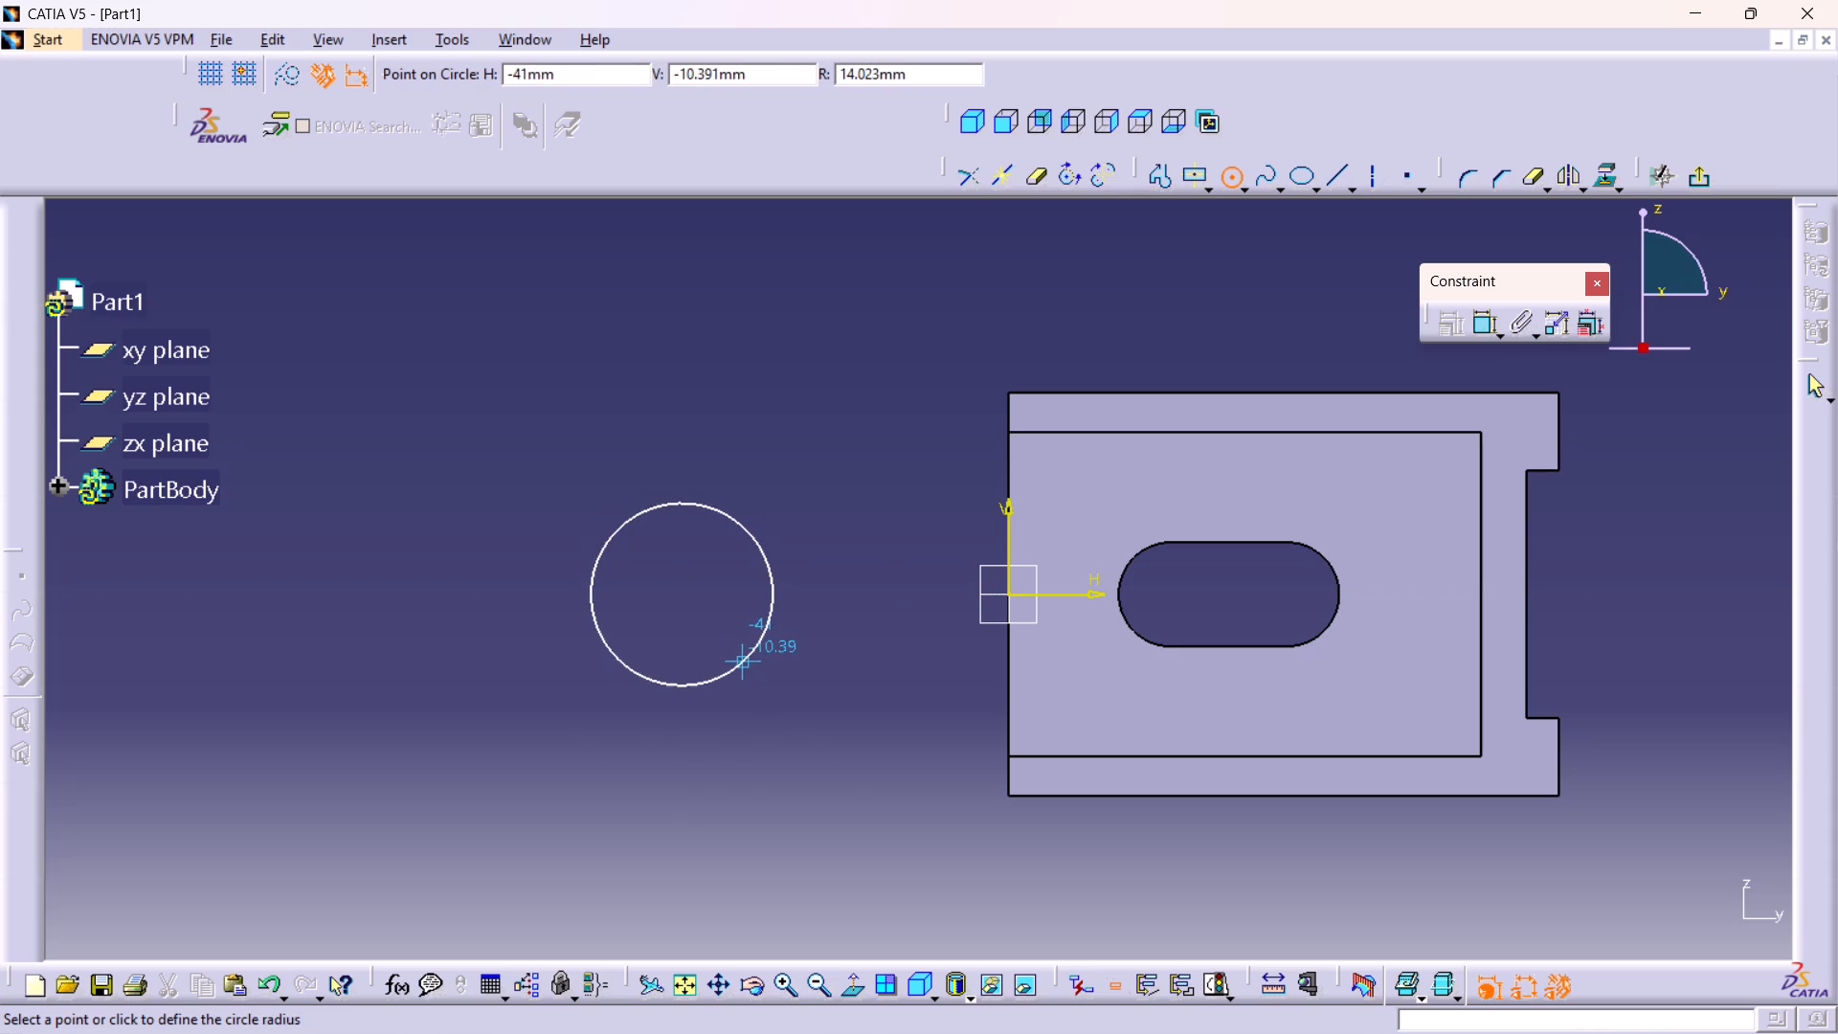
left_click(734, 644)
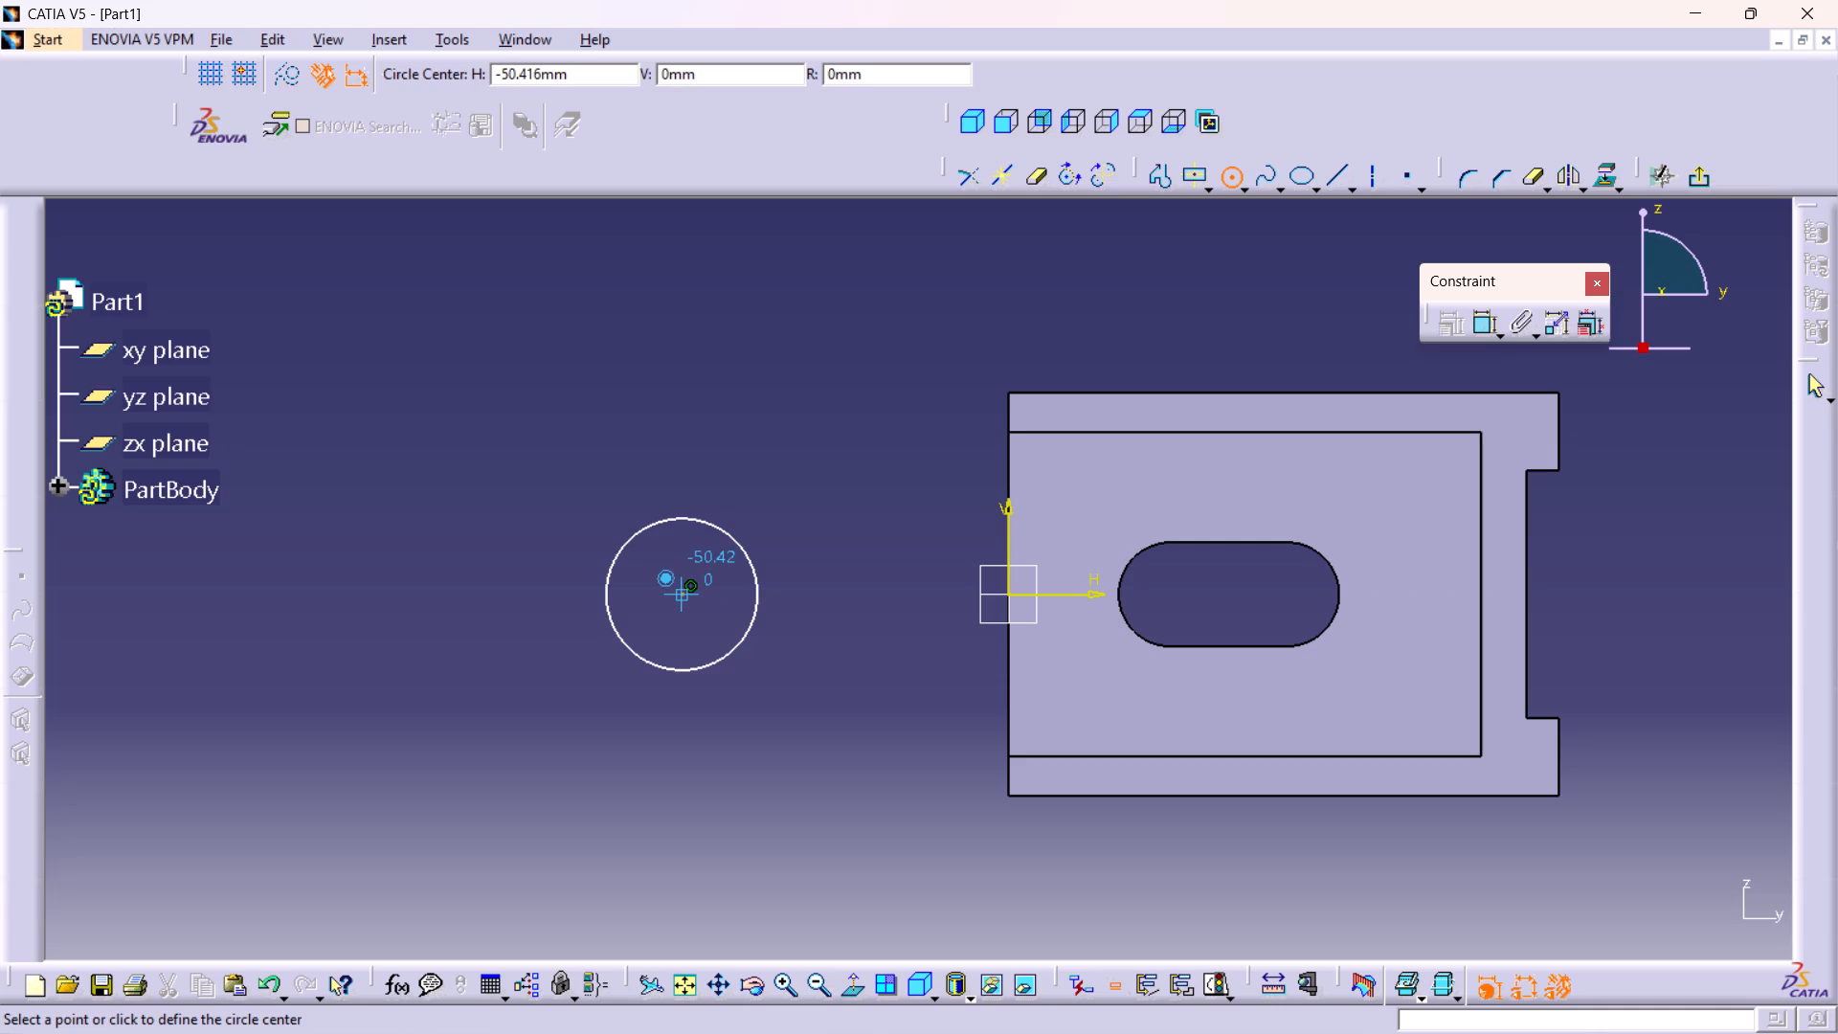
left_click(679, 597)
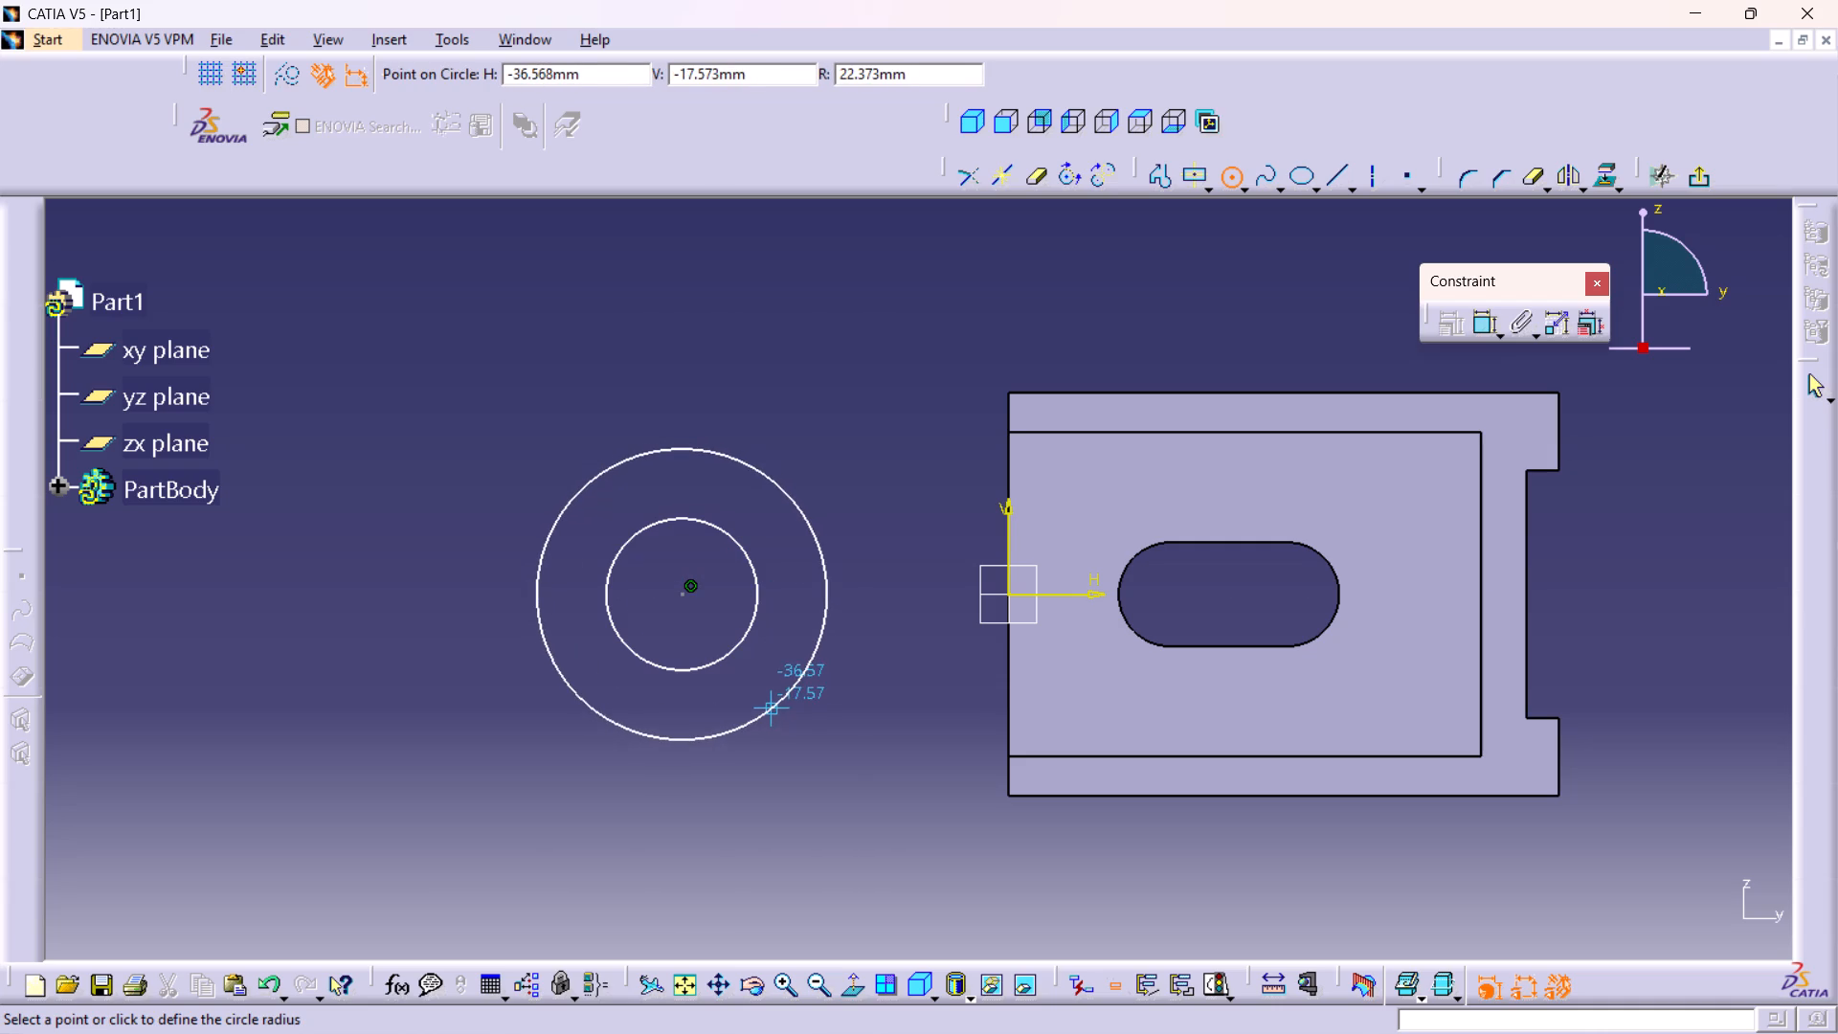
left_click(773, 708)
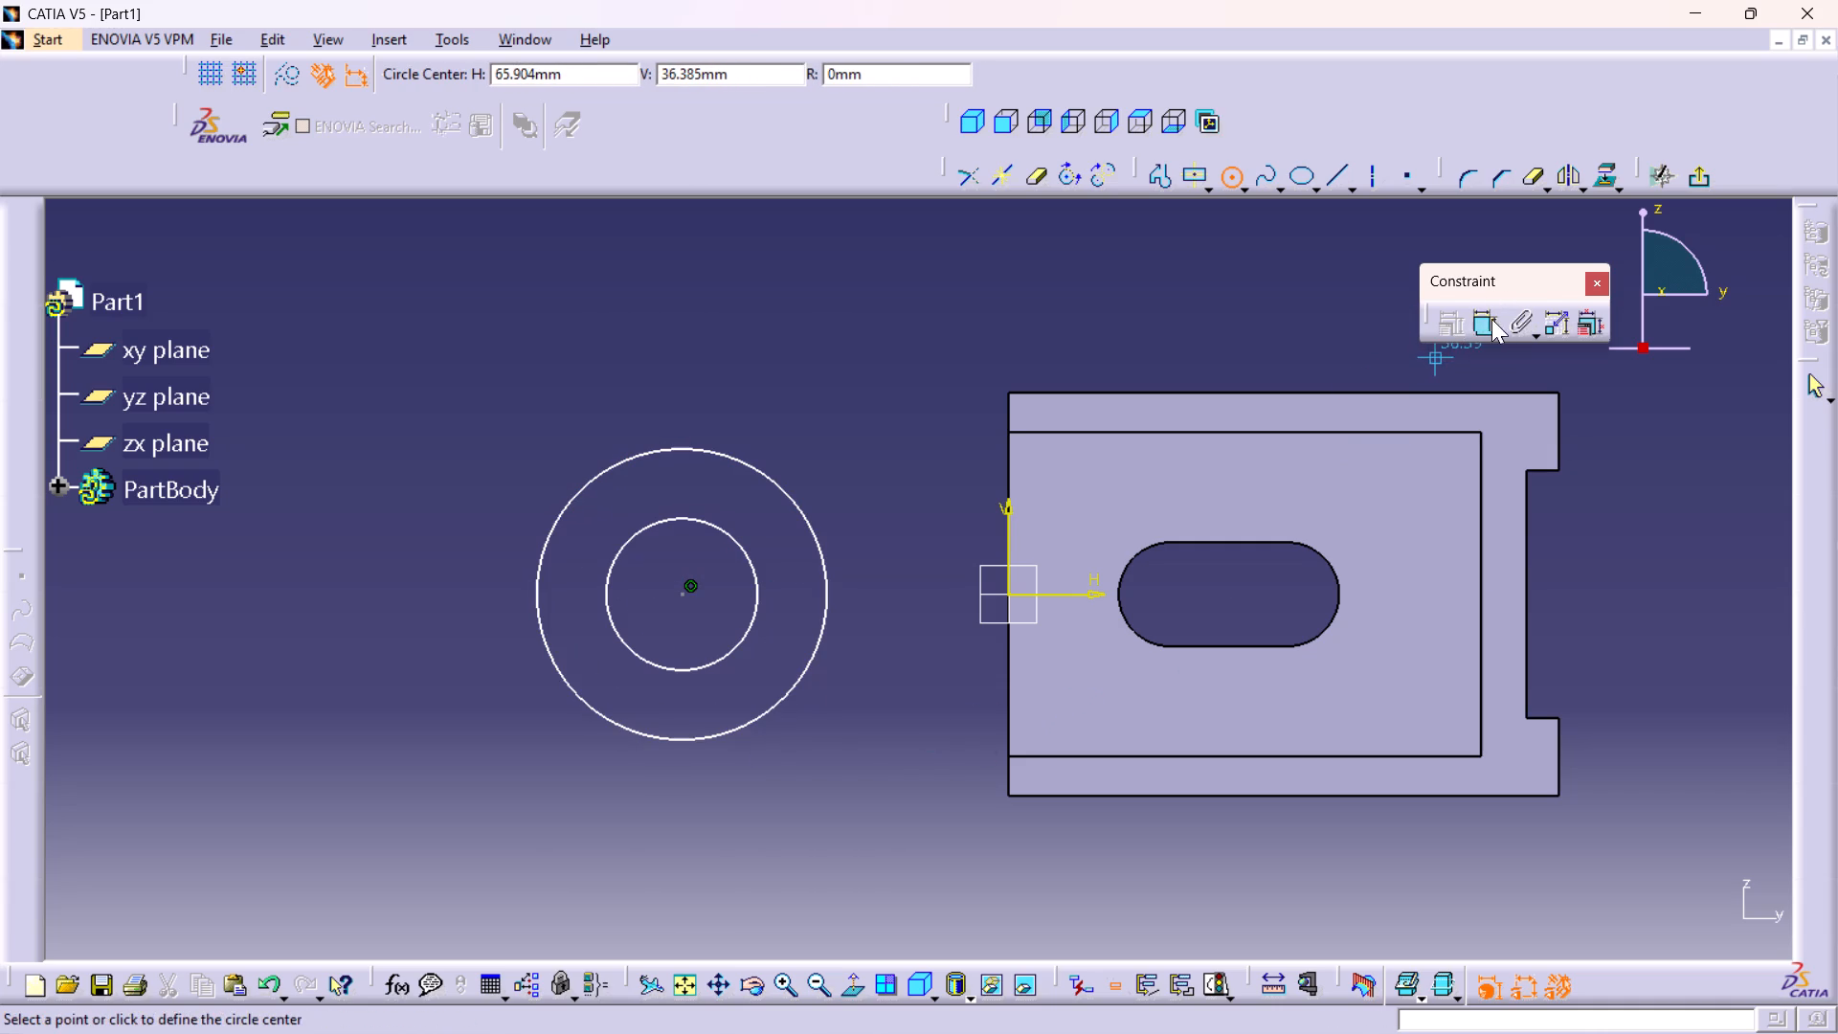
Dimension the inner circle's diameter and set it to 22 mm.
double_click(1491, 319)
left_click(661, 663)
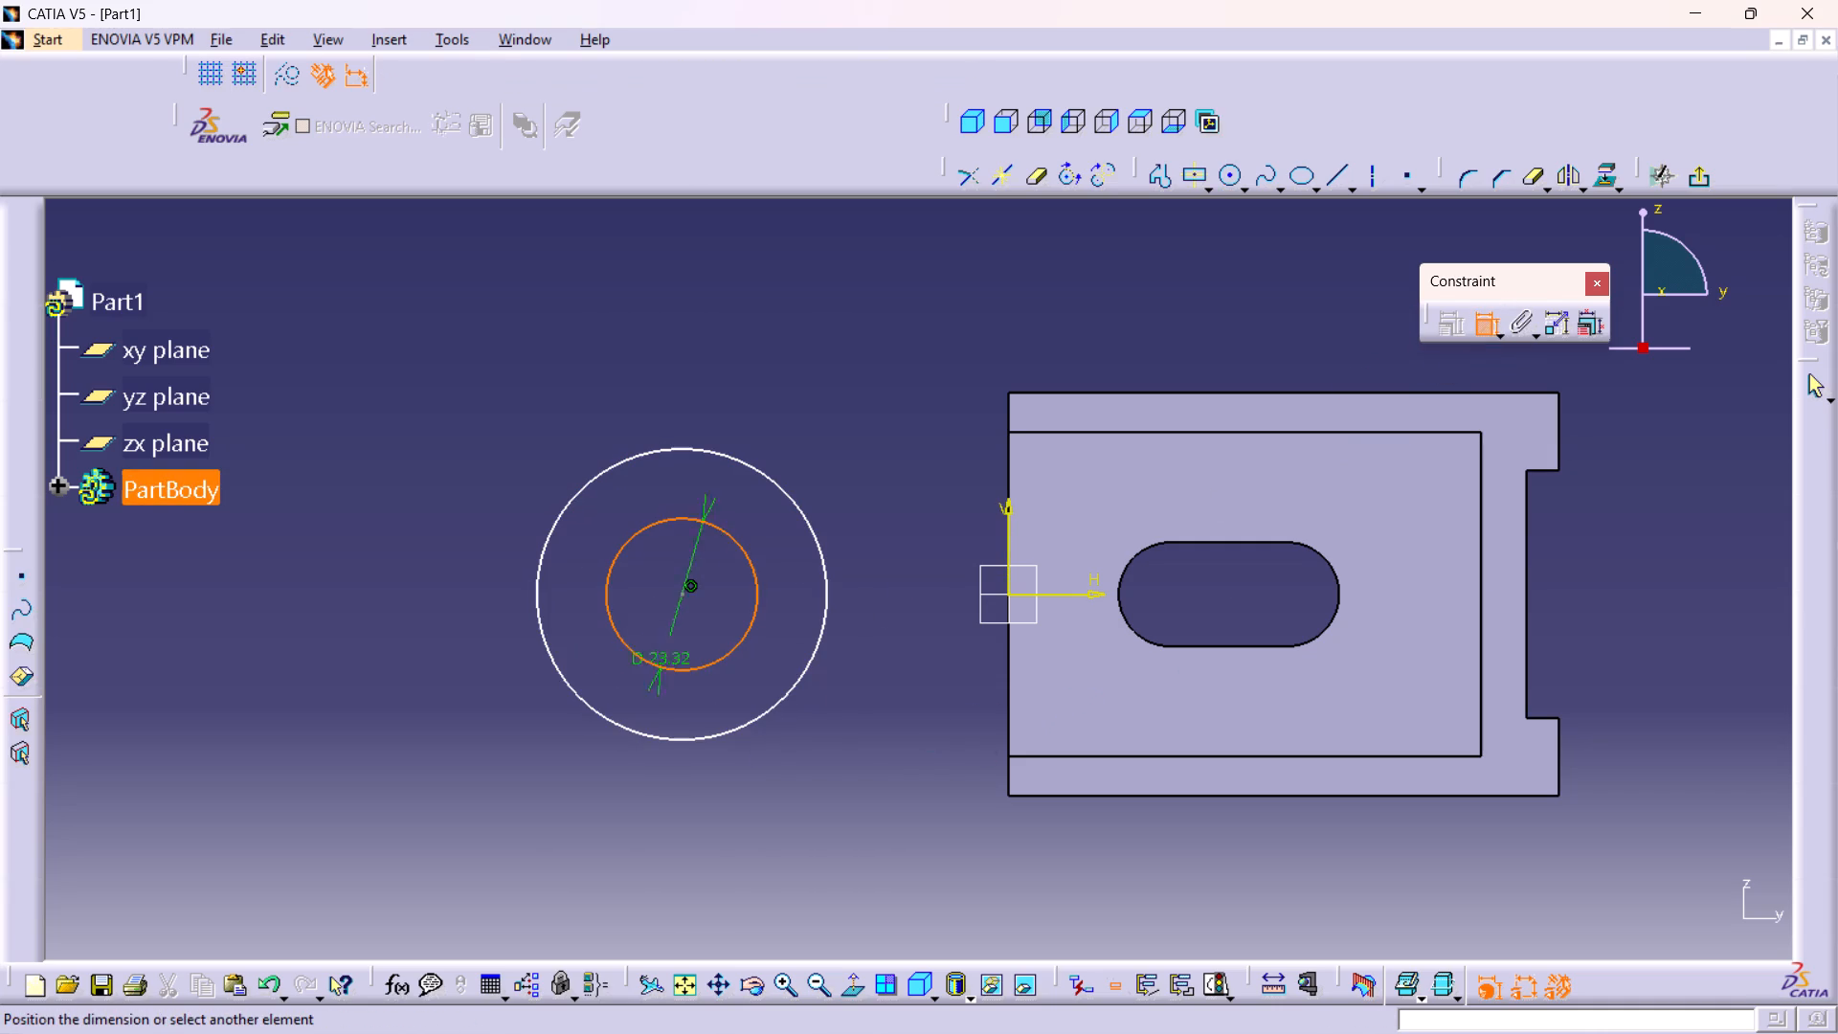
left_click(272, 588)
double_click(262, 573)
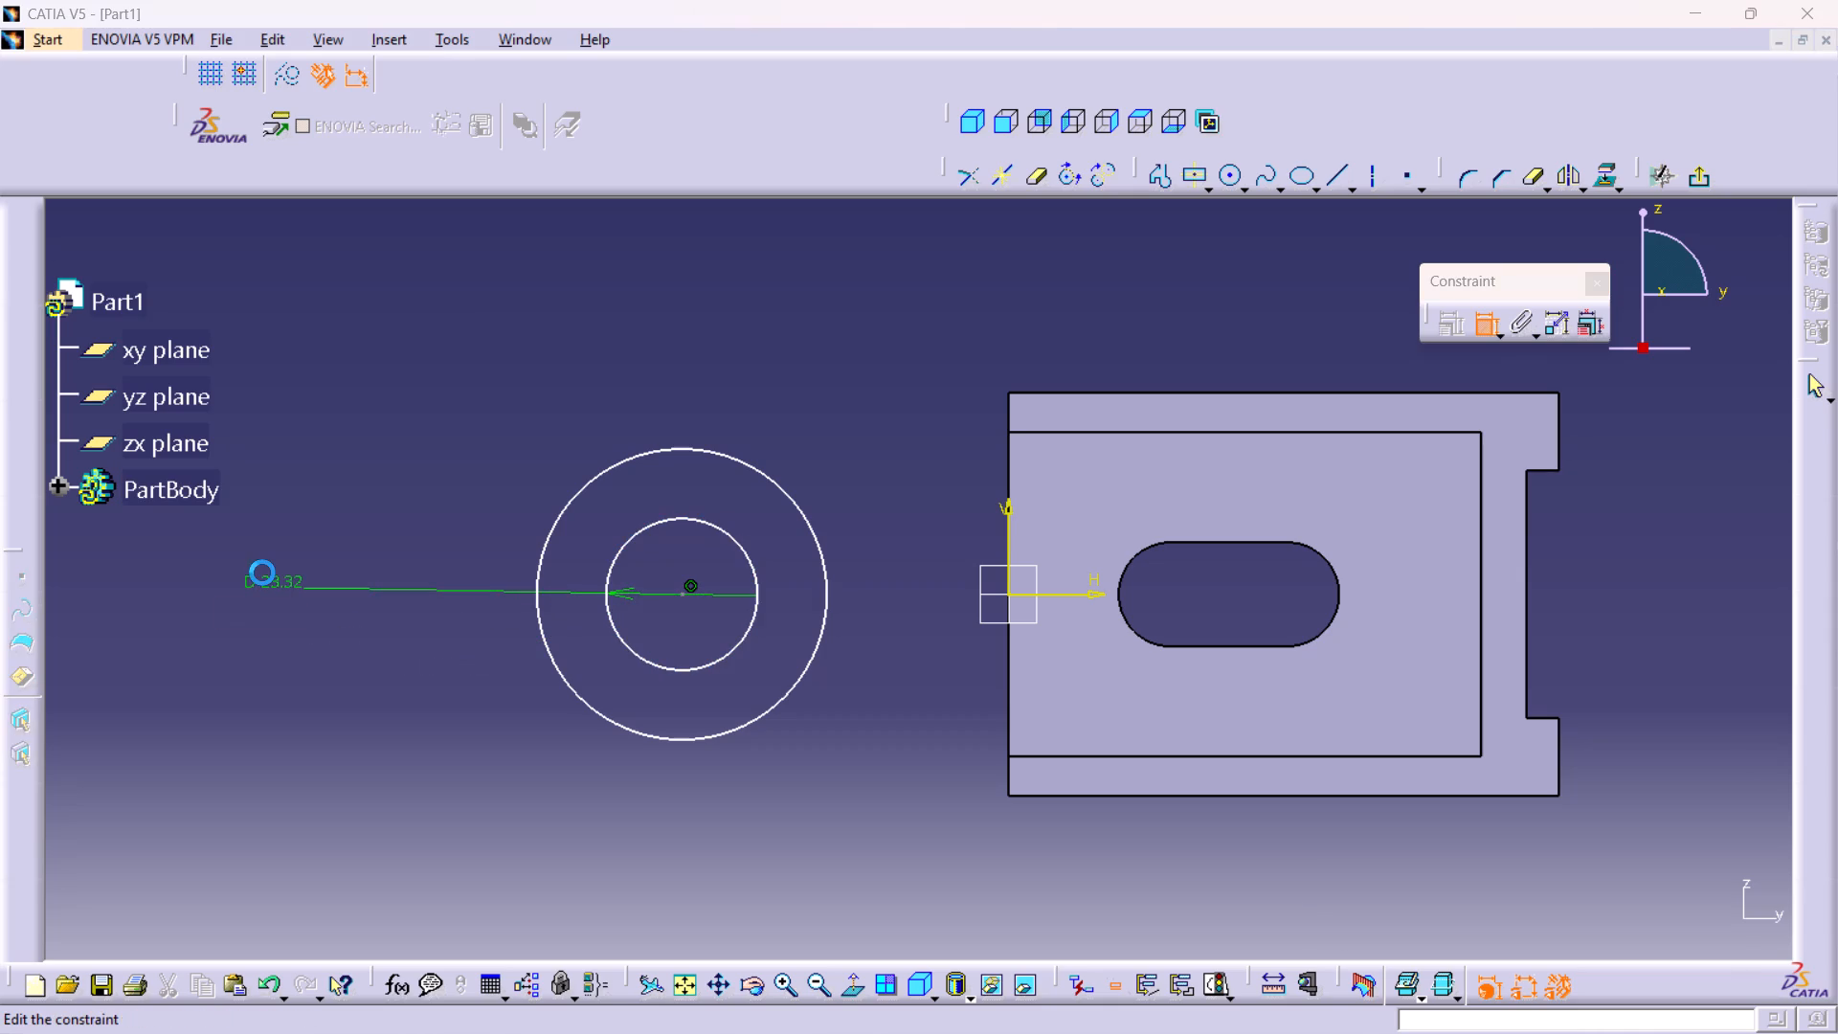
type("22")
key("Return")
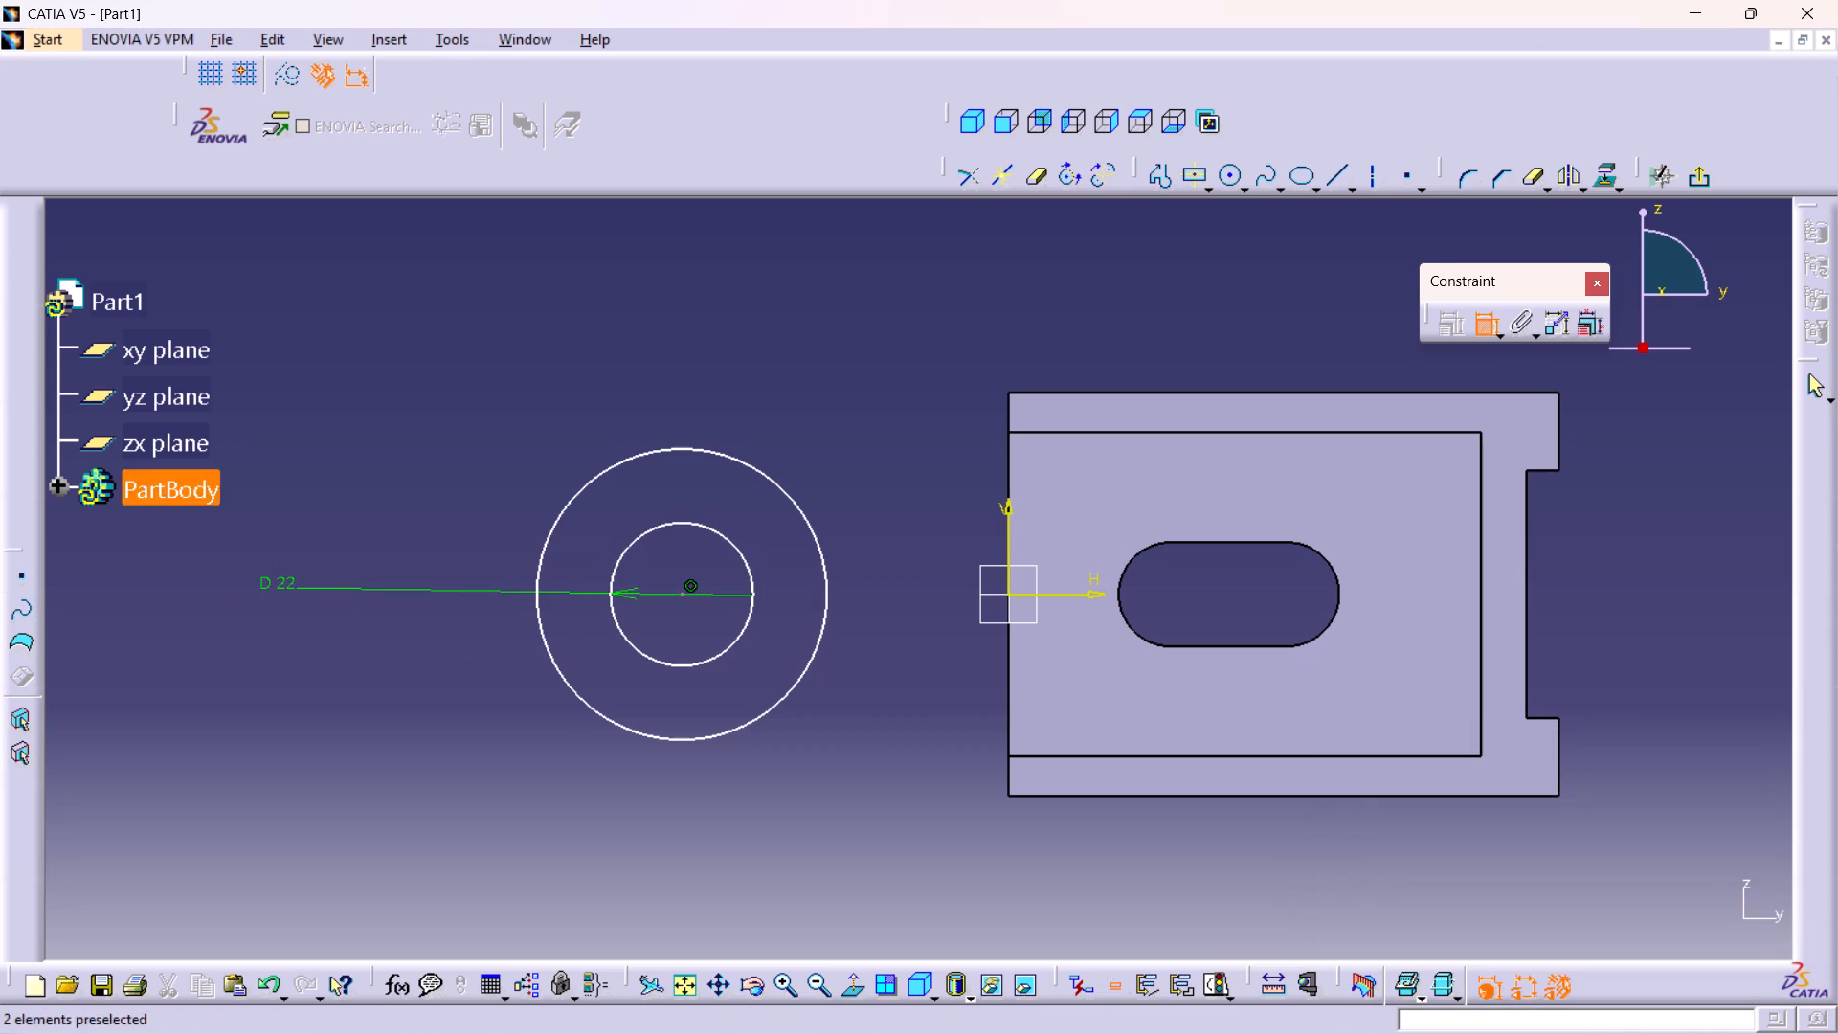
Dimension the outer circle's diameter and set it to 44 mm.
left_click_drag(551, 653, 523, 667)
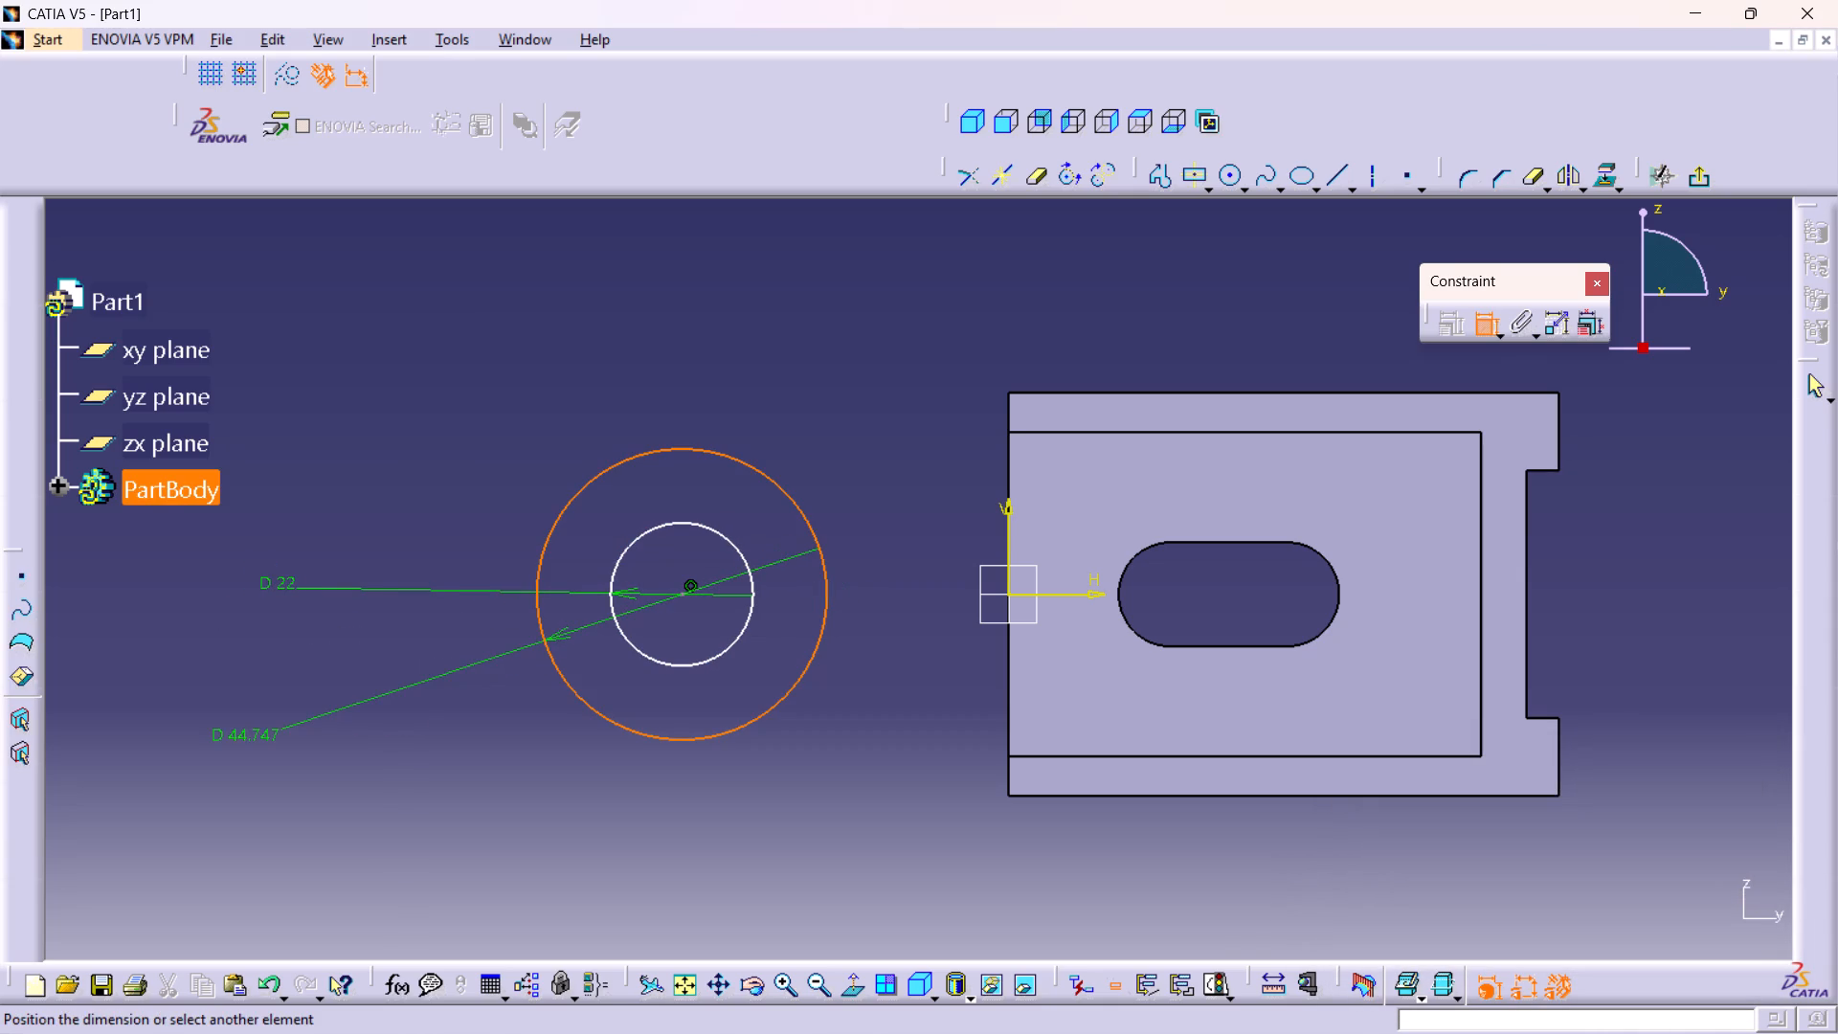
left_click(251, 737)
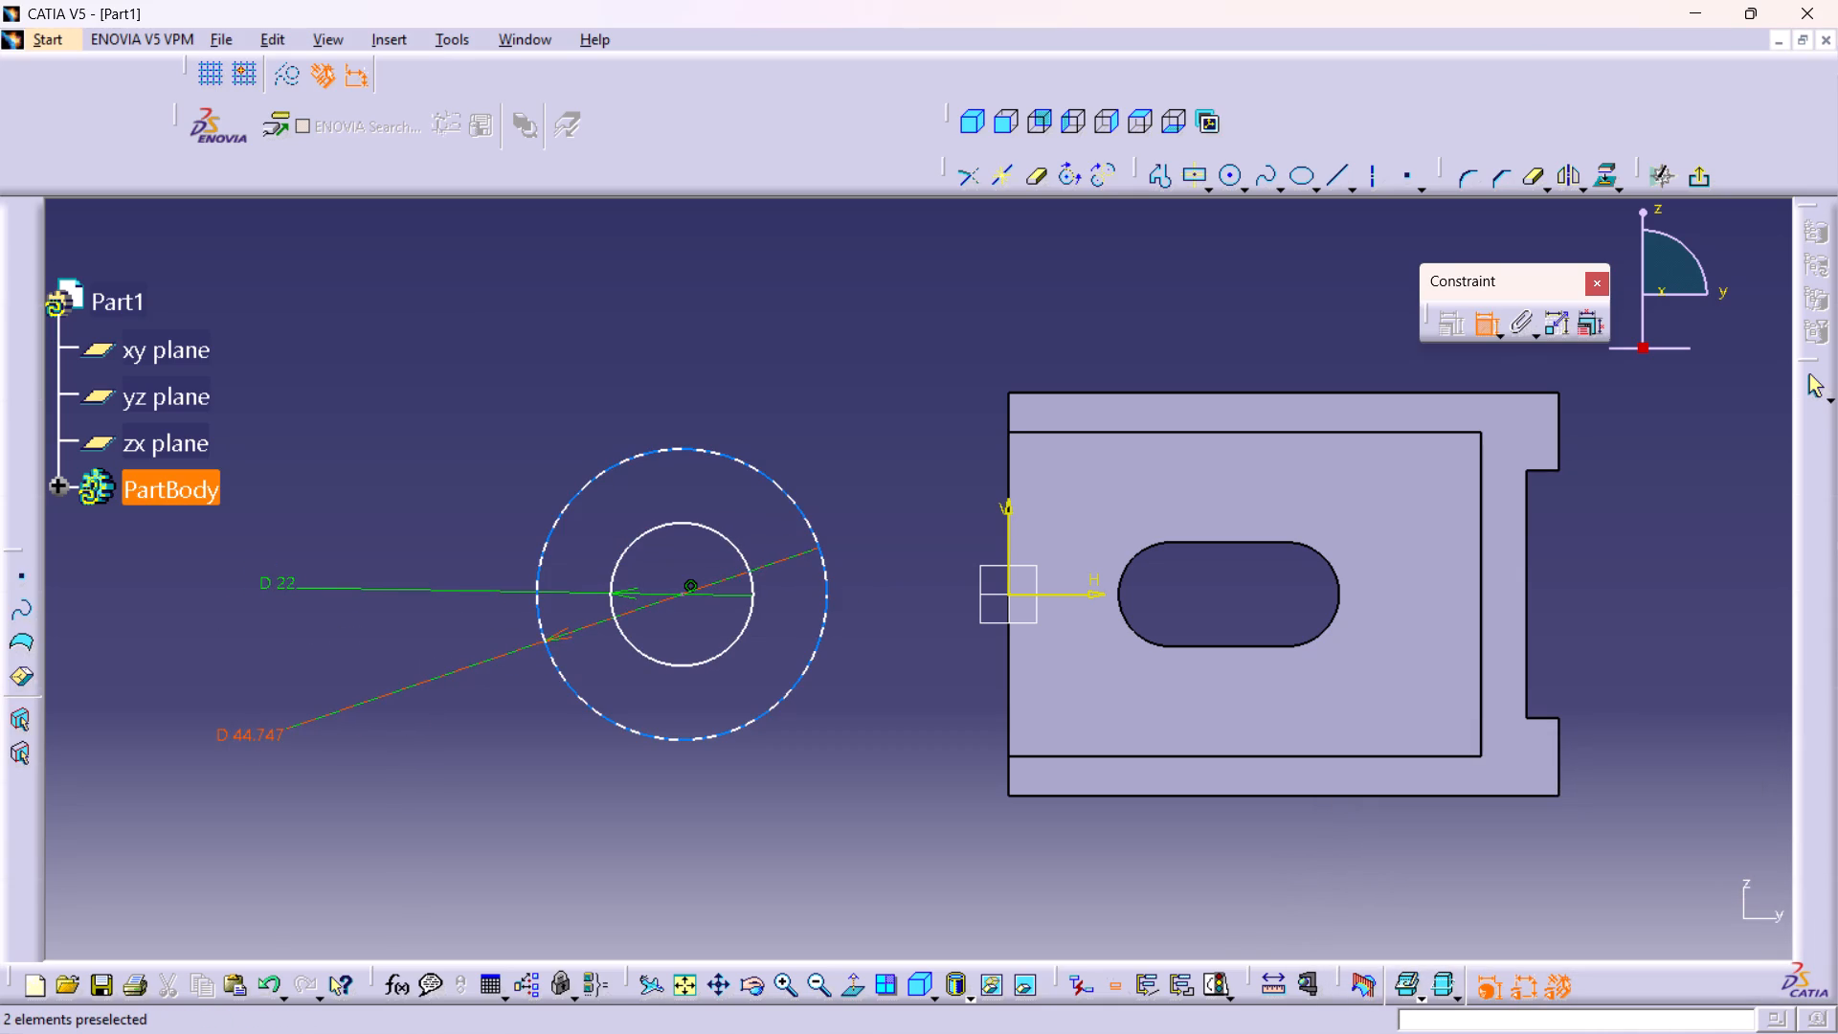
double_click(242, 734)
type("44")
key("Return")
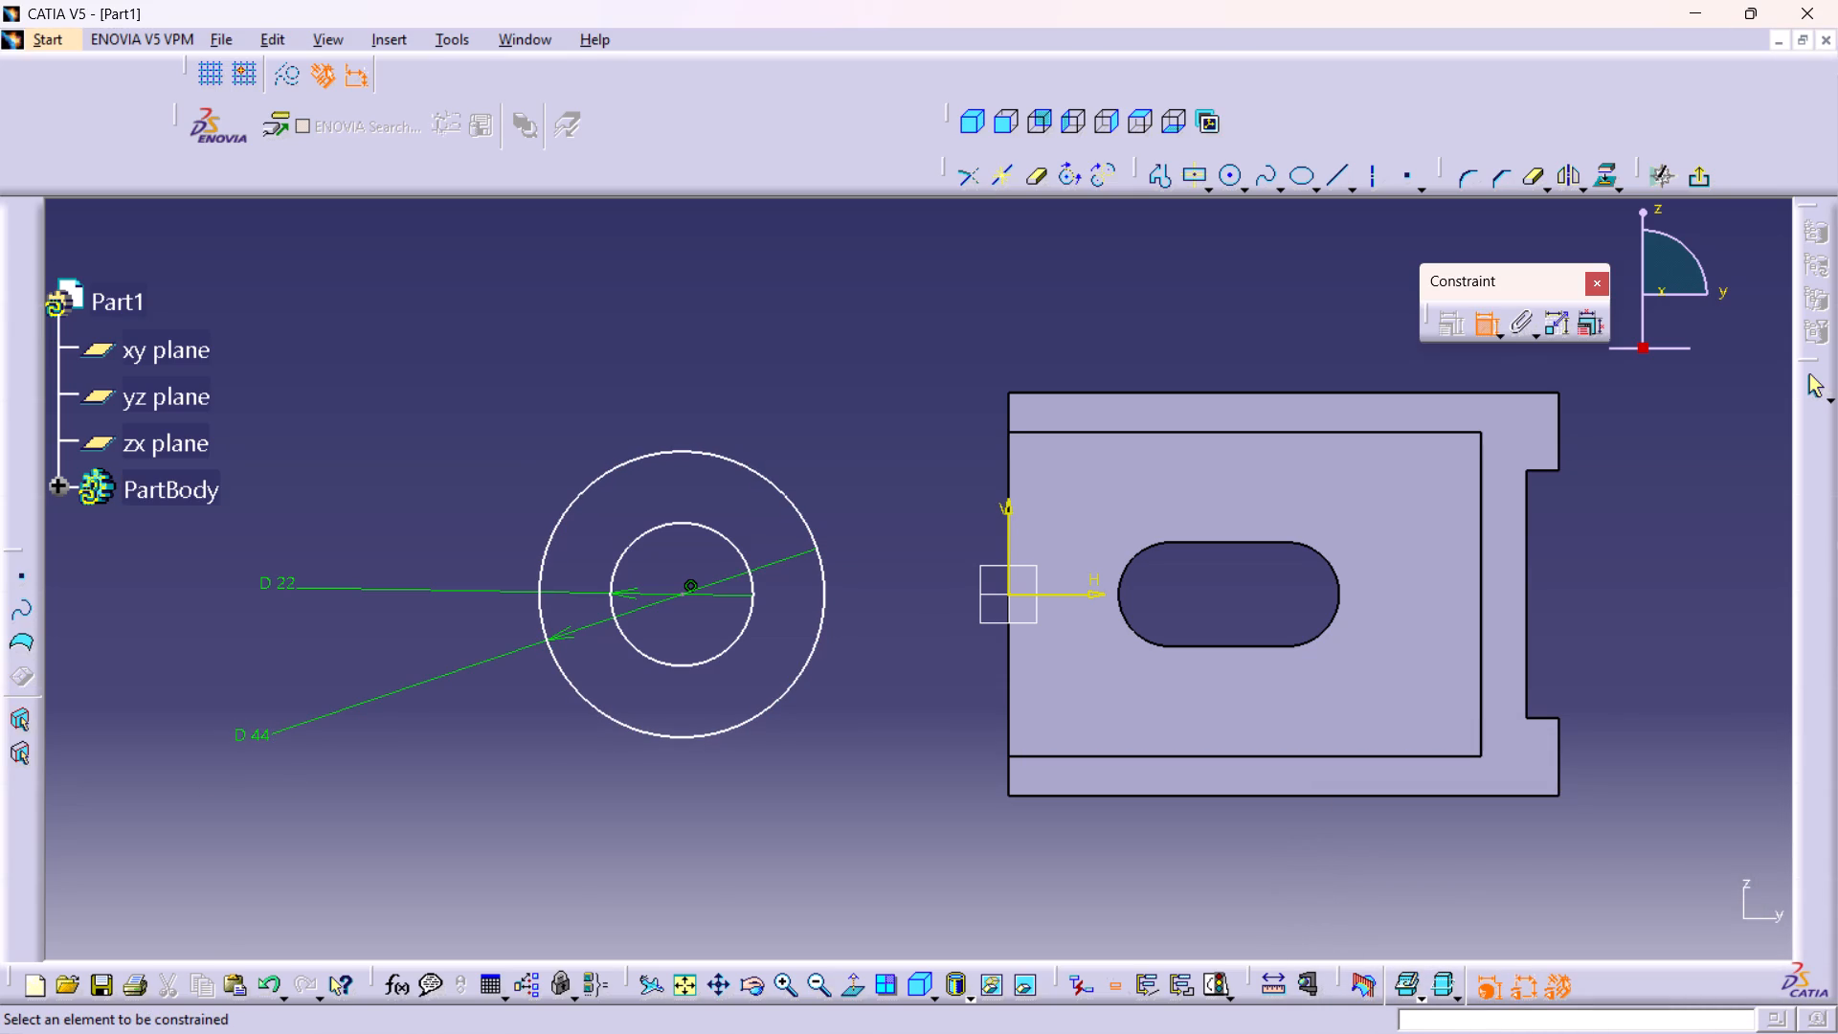
Dimension the horizontal distance from the circles' centre to the block's near vertical edge and set it to 25 mm.
middle_click_drag(908, 745, 895, 693)
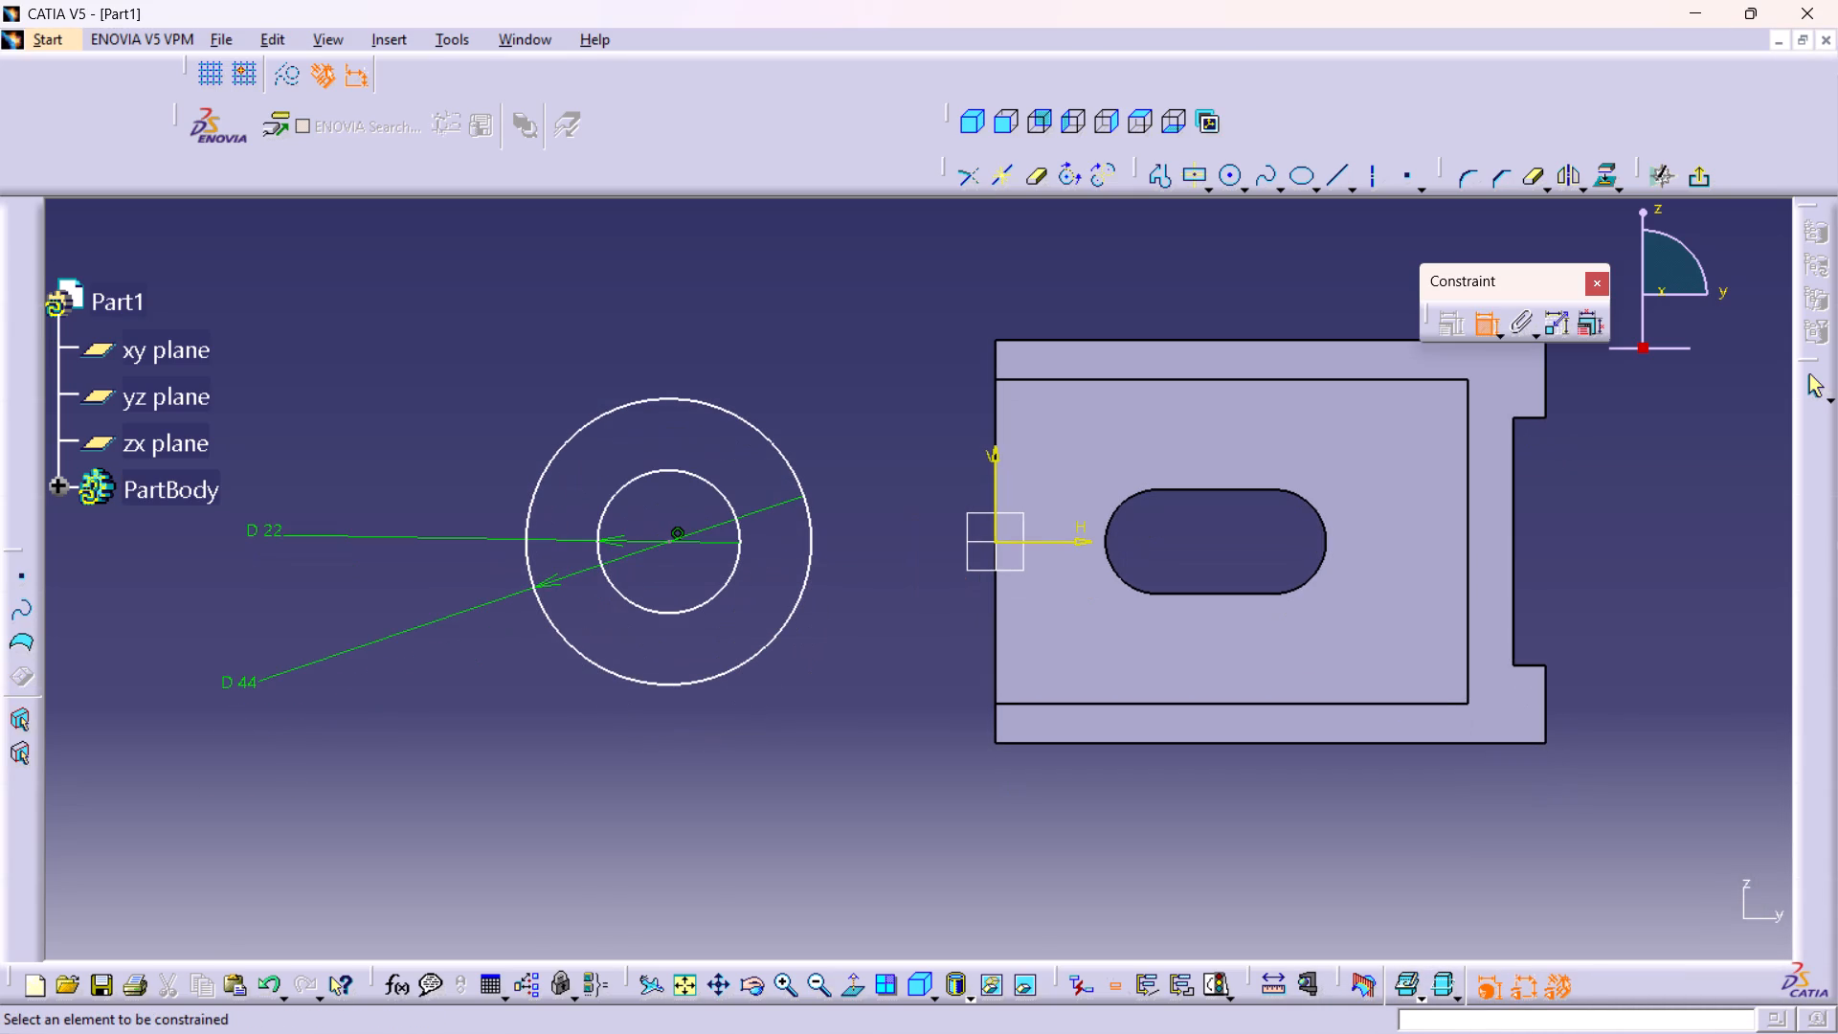
left_click(673, 535)
left_click(667, 537)
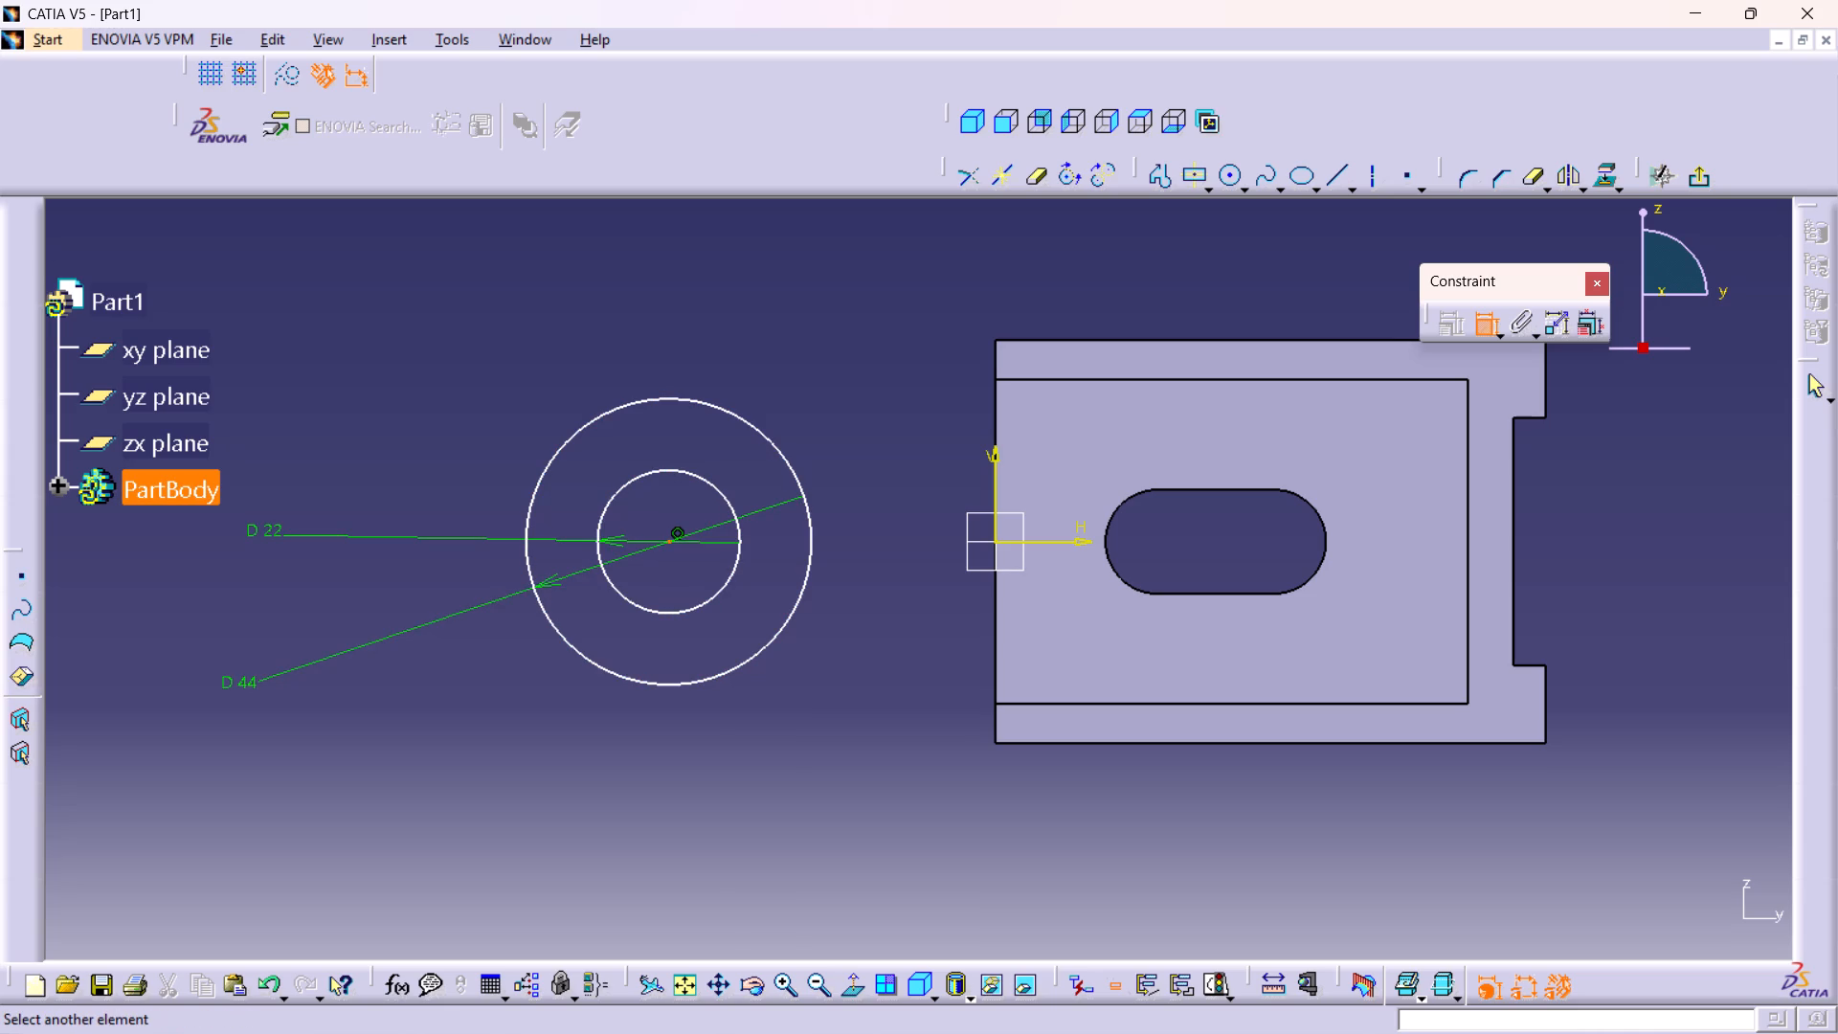
left_click(995, 590)
left_click(888, 838)
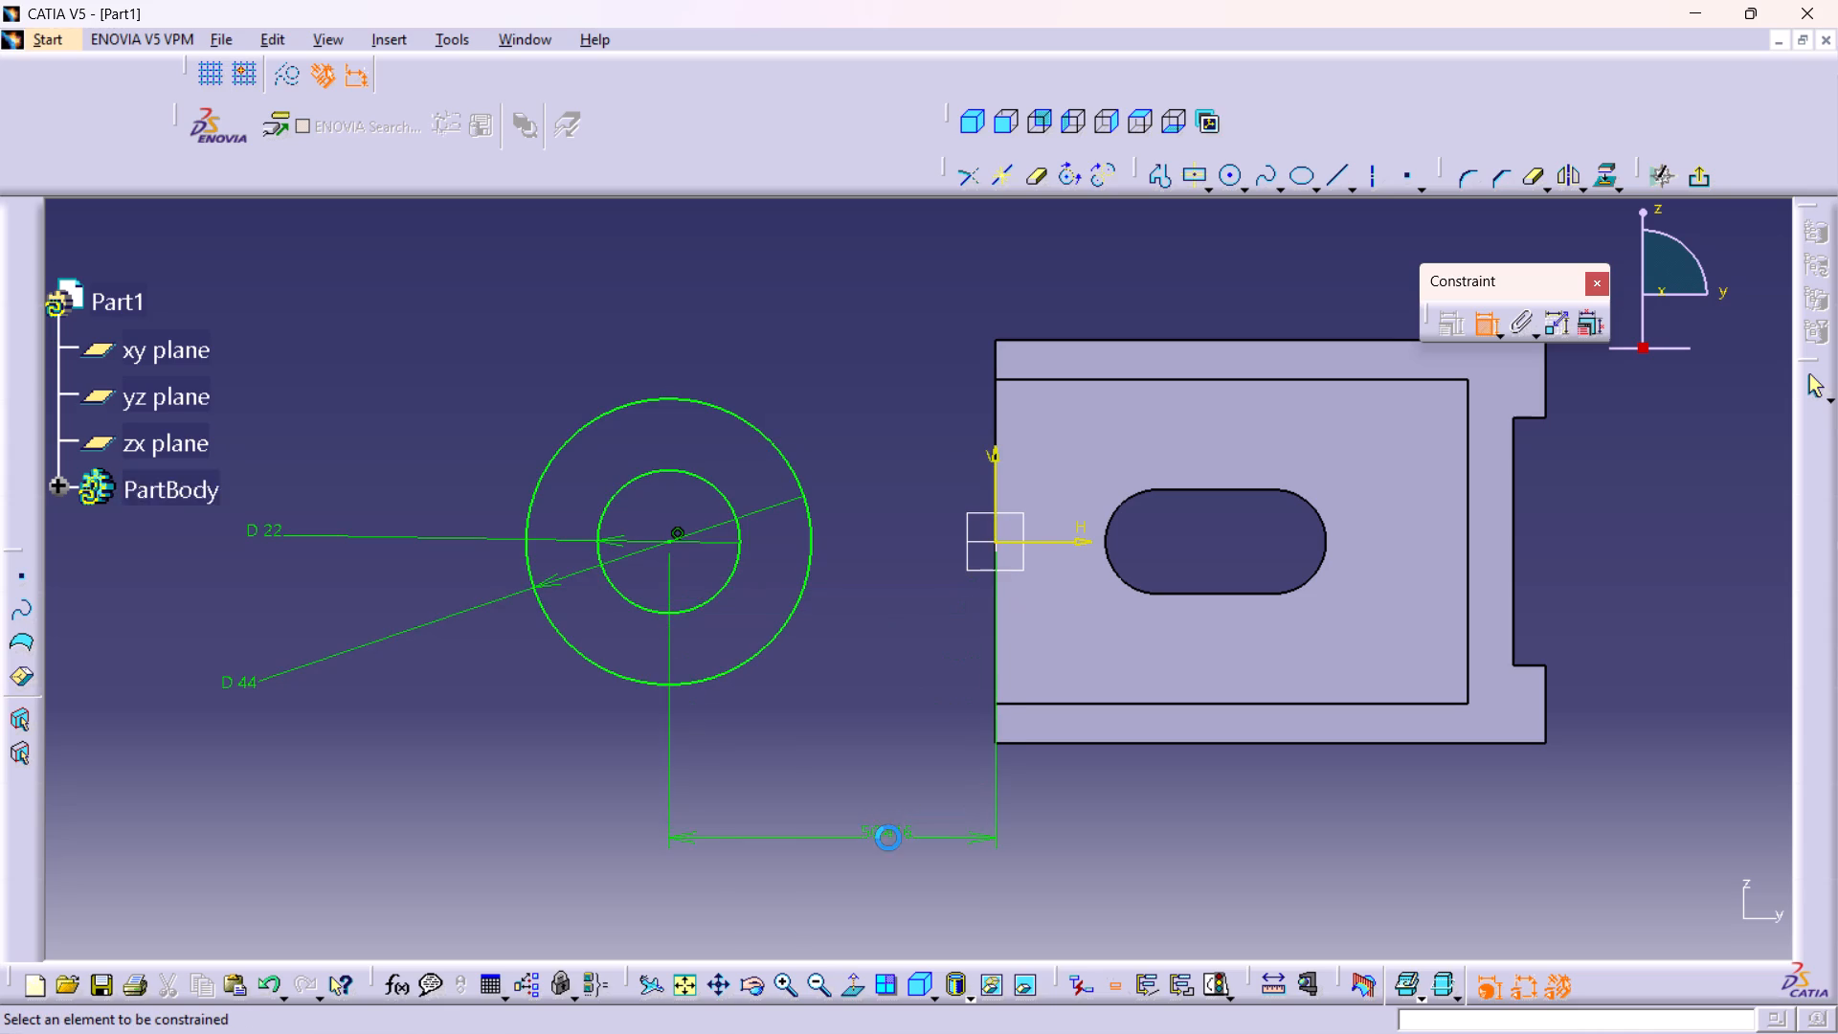
double_click(879, 831)
type("25")
key("Return")
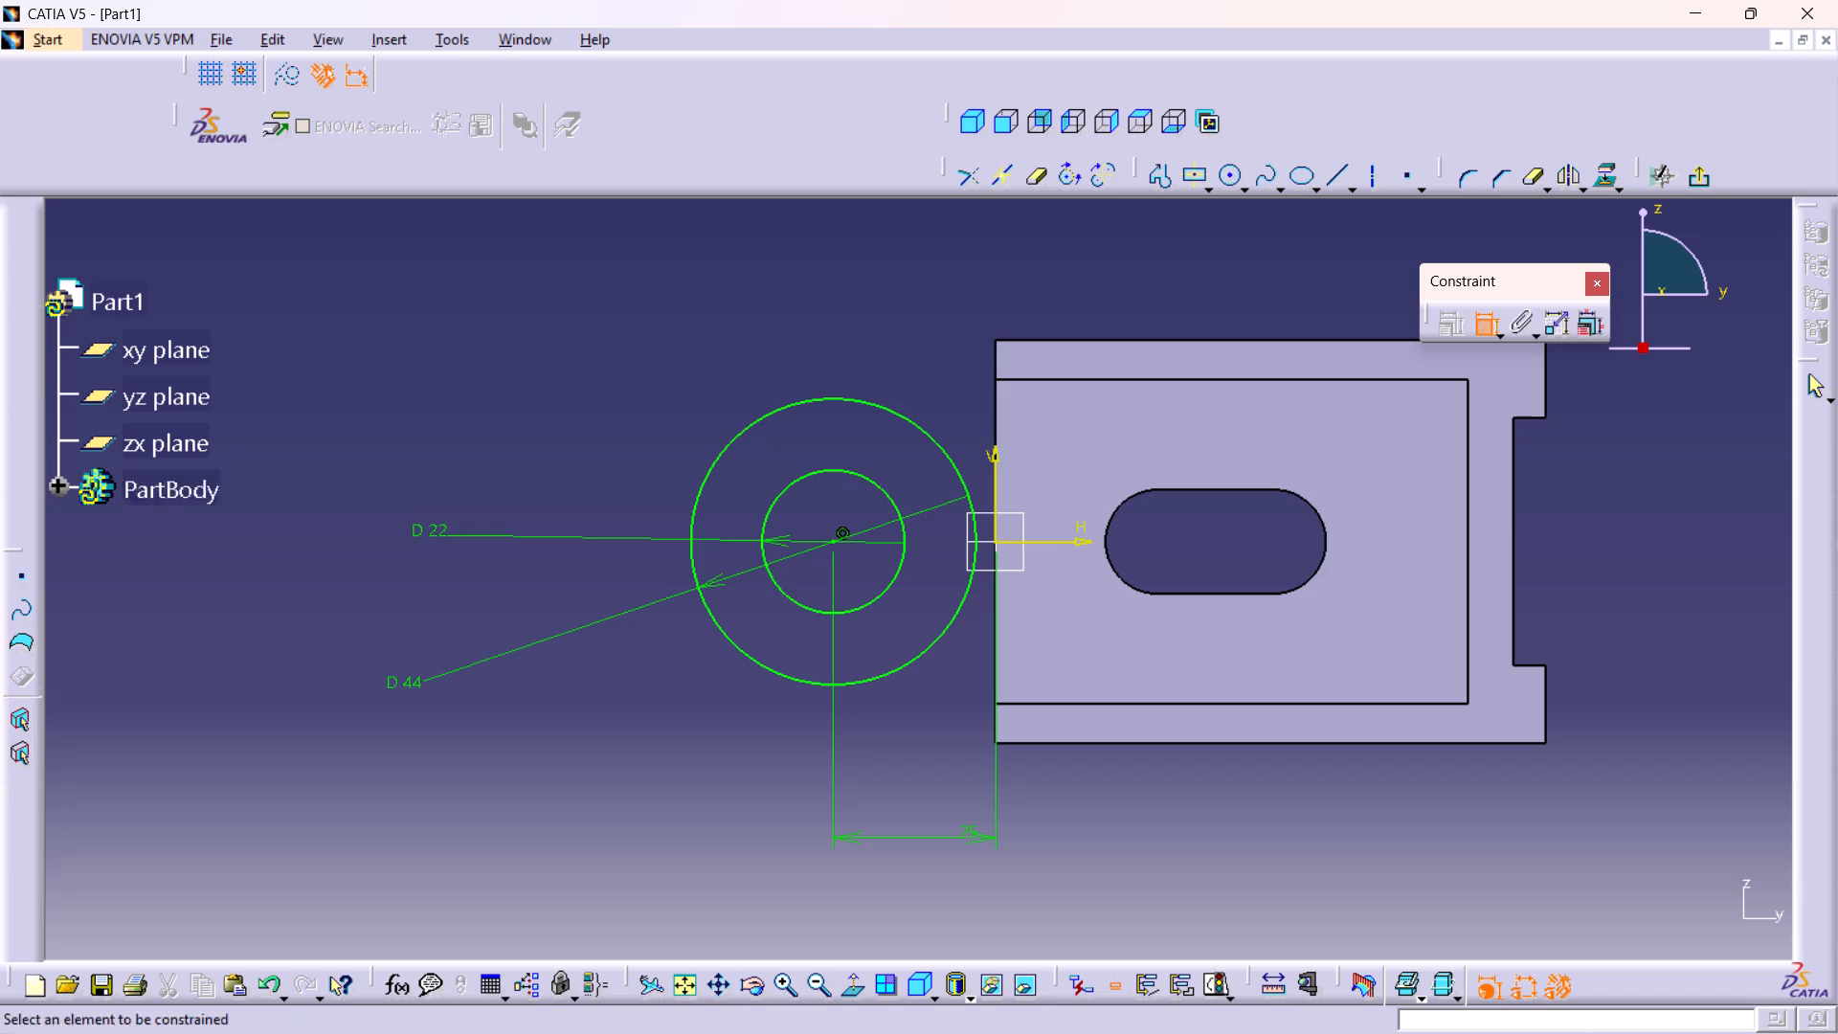
Delete the coincidence constraint holding the circles' centre on the H axis.
middle_click_drag(914, 711, 914, 690)
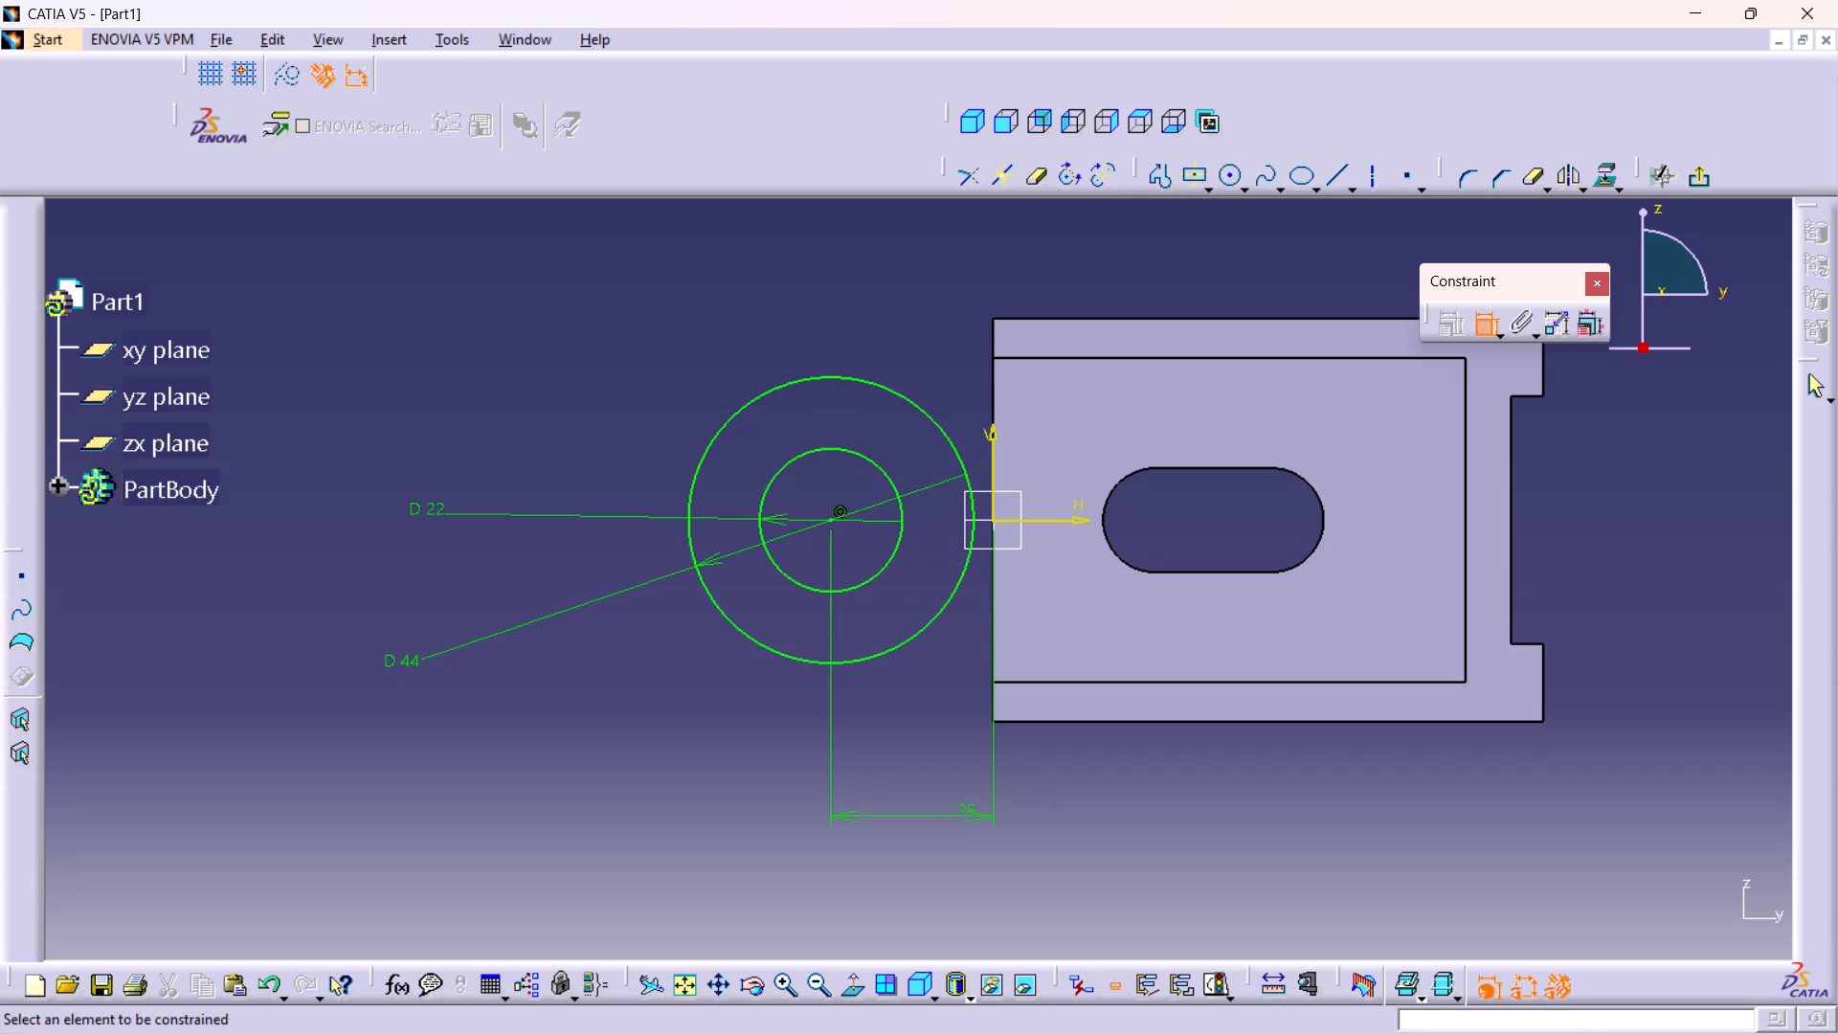
left_click(1489, 326)
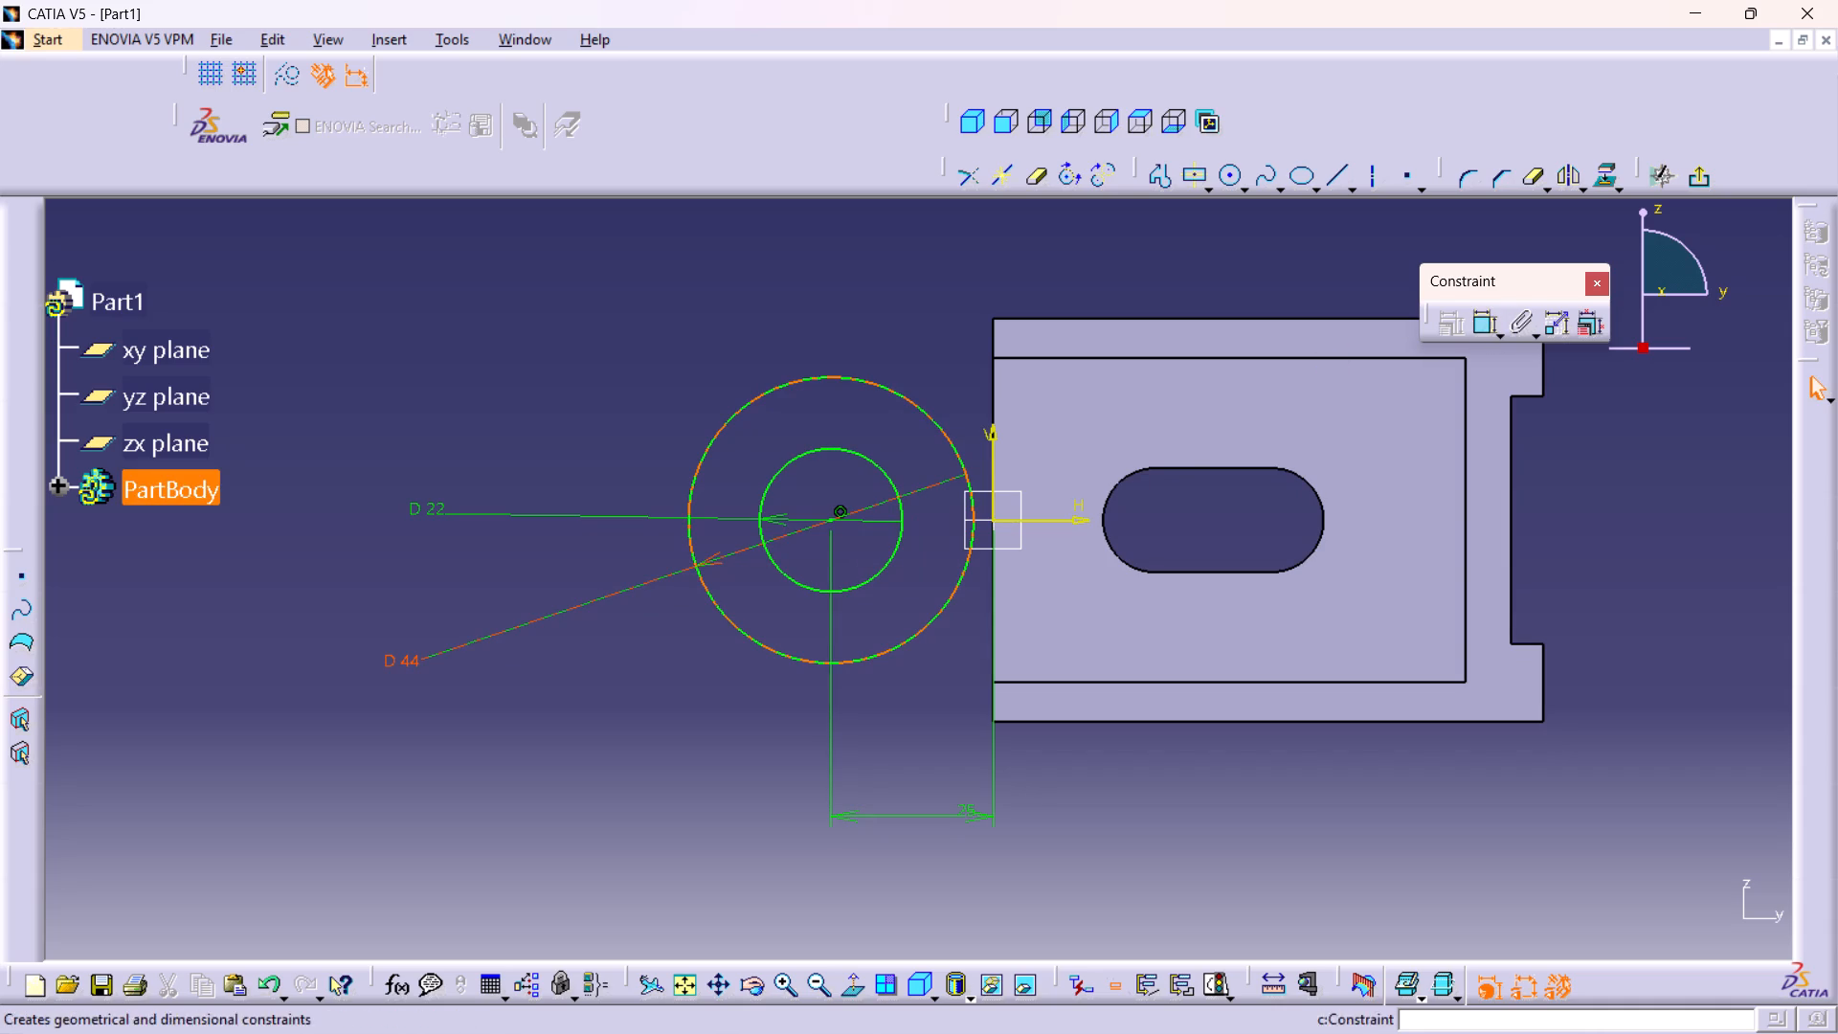
right_click(836, 509)
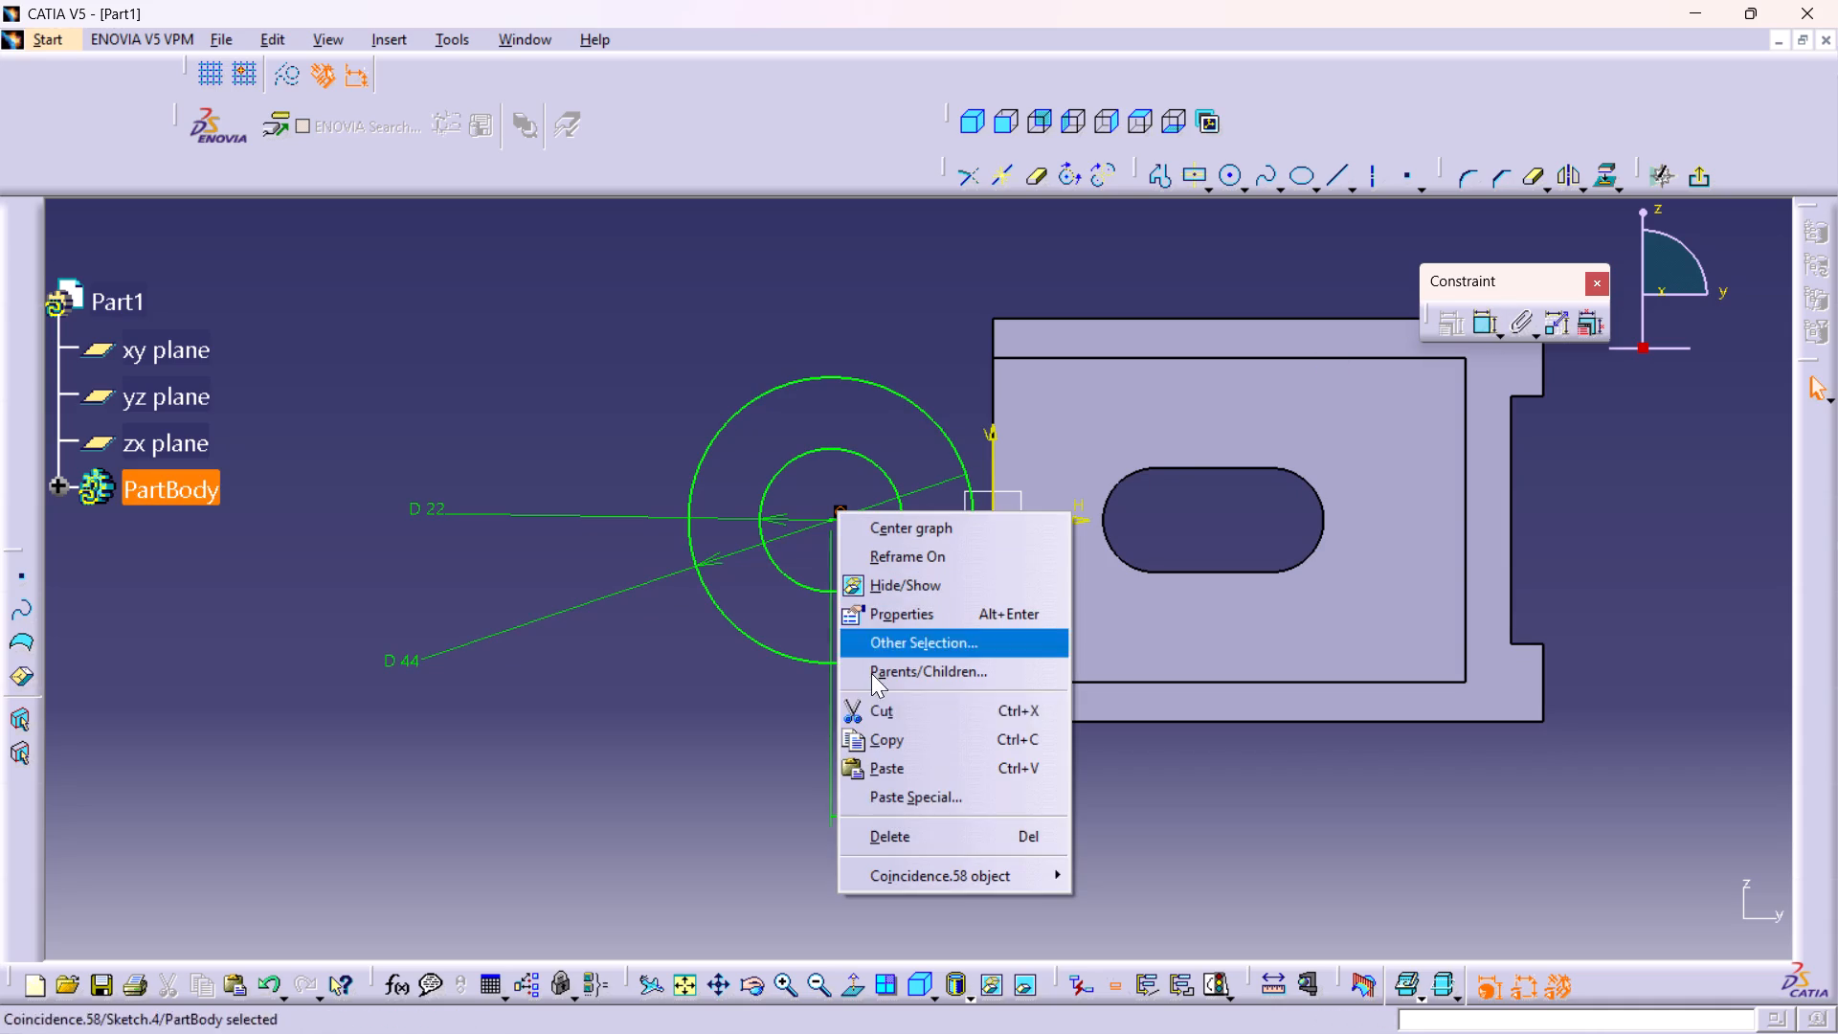
left_click(896, 844)
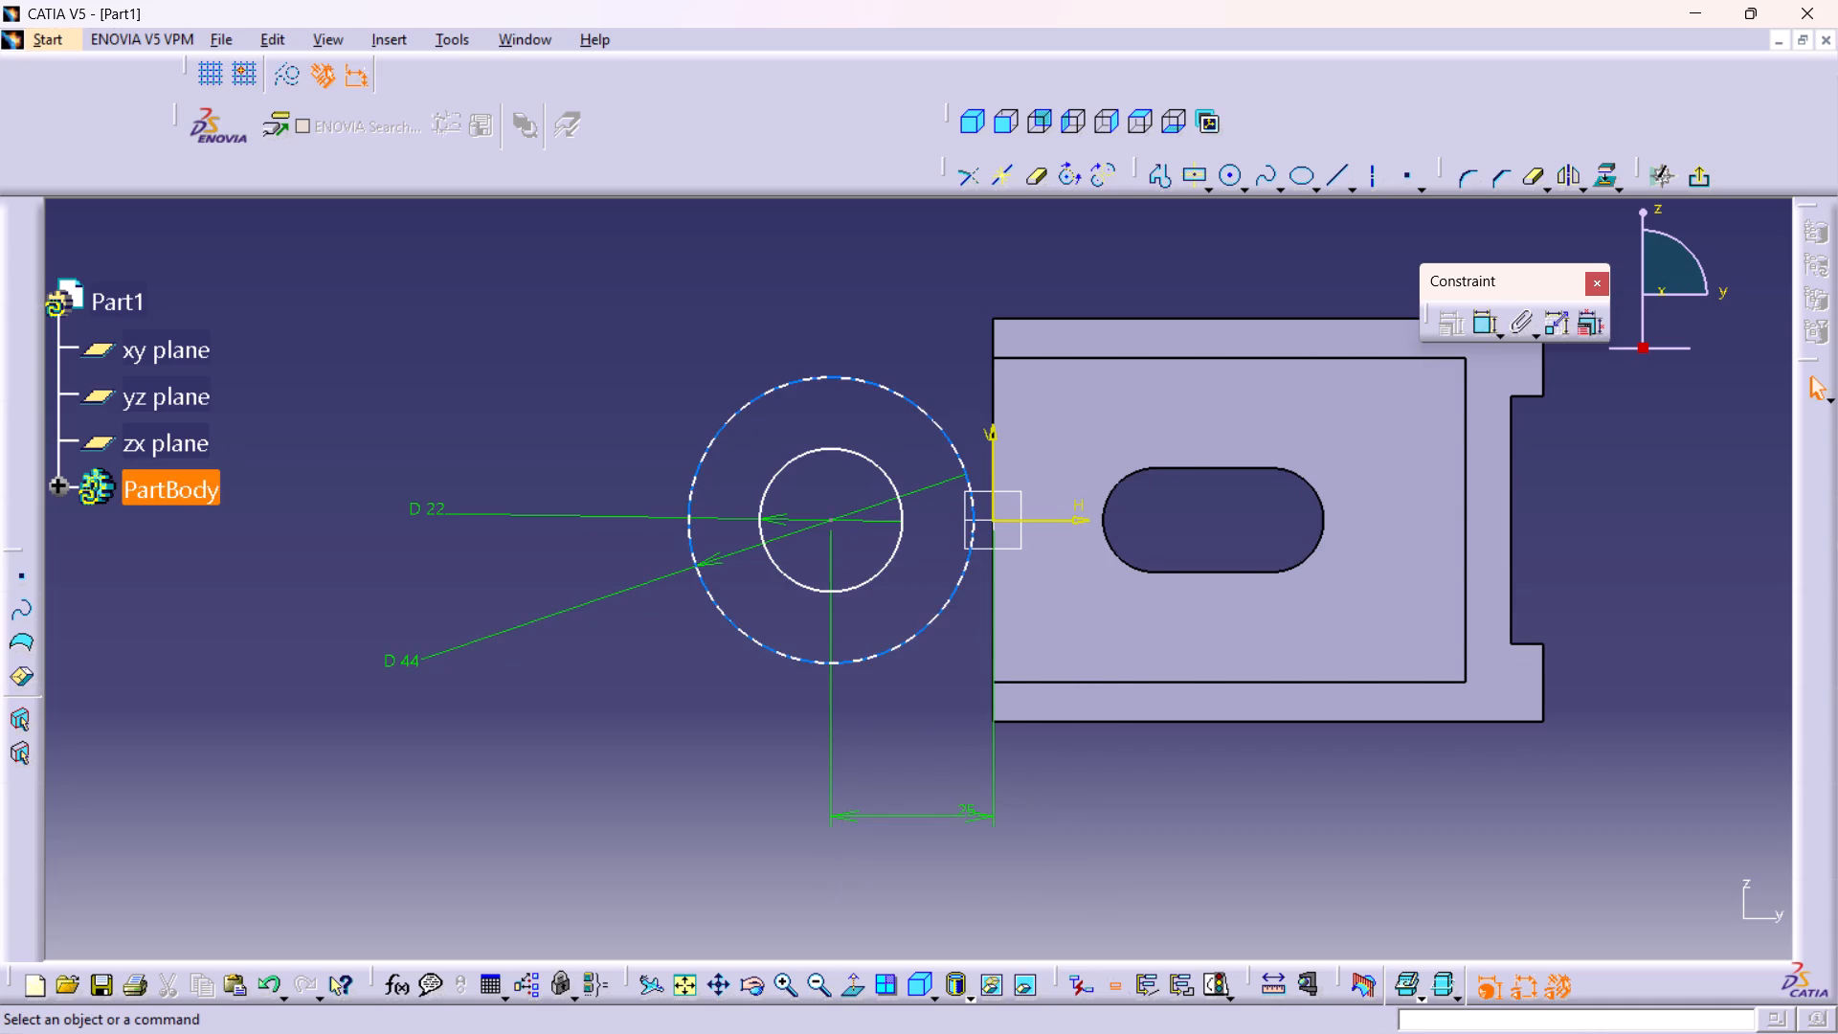
Sketch a horizontal line tangent from the outer circle's top towards the block, continued by a vertical line down about 52 mm beside the block.
double_click(1486, 320)
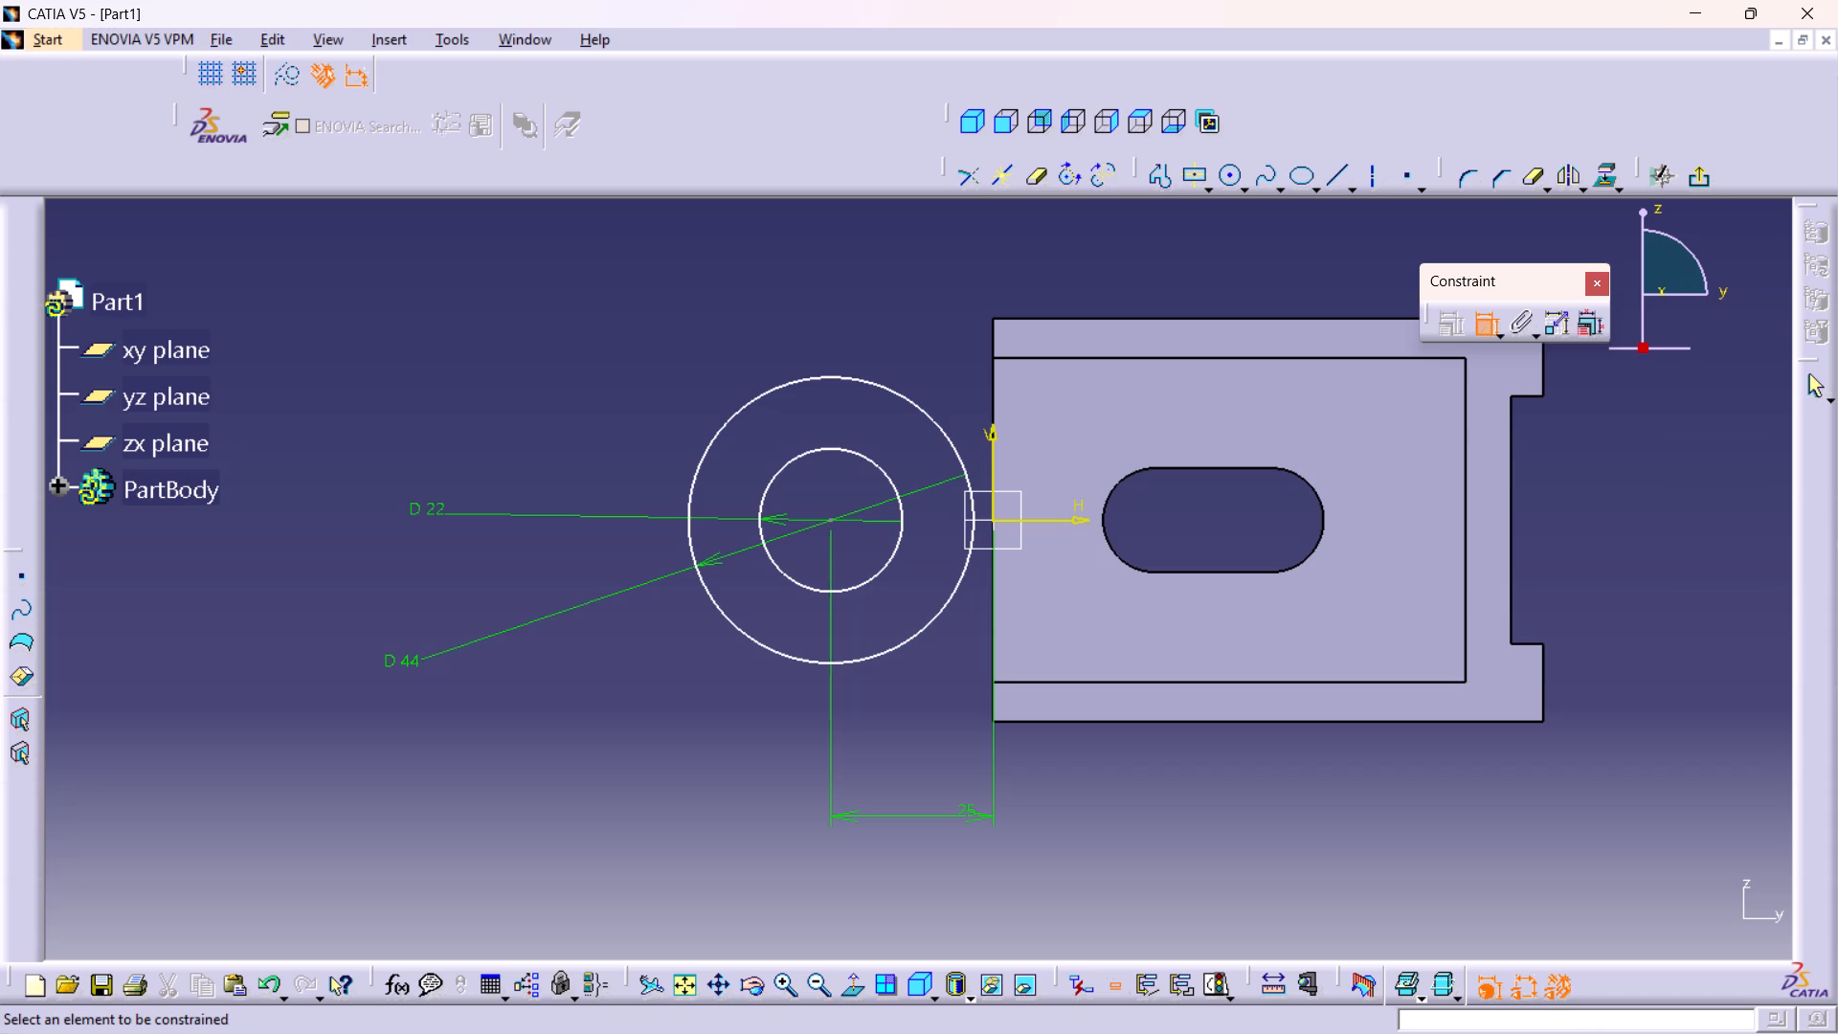
double_click(1164, 178)
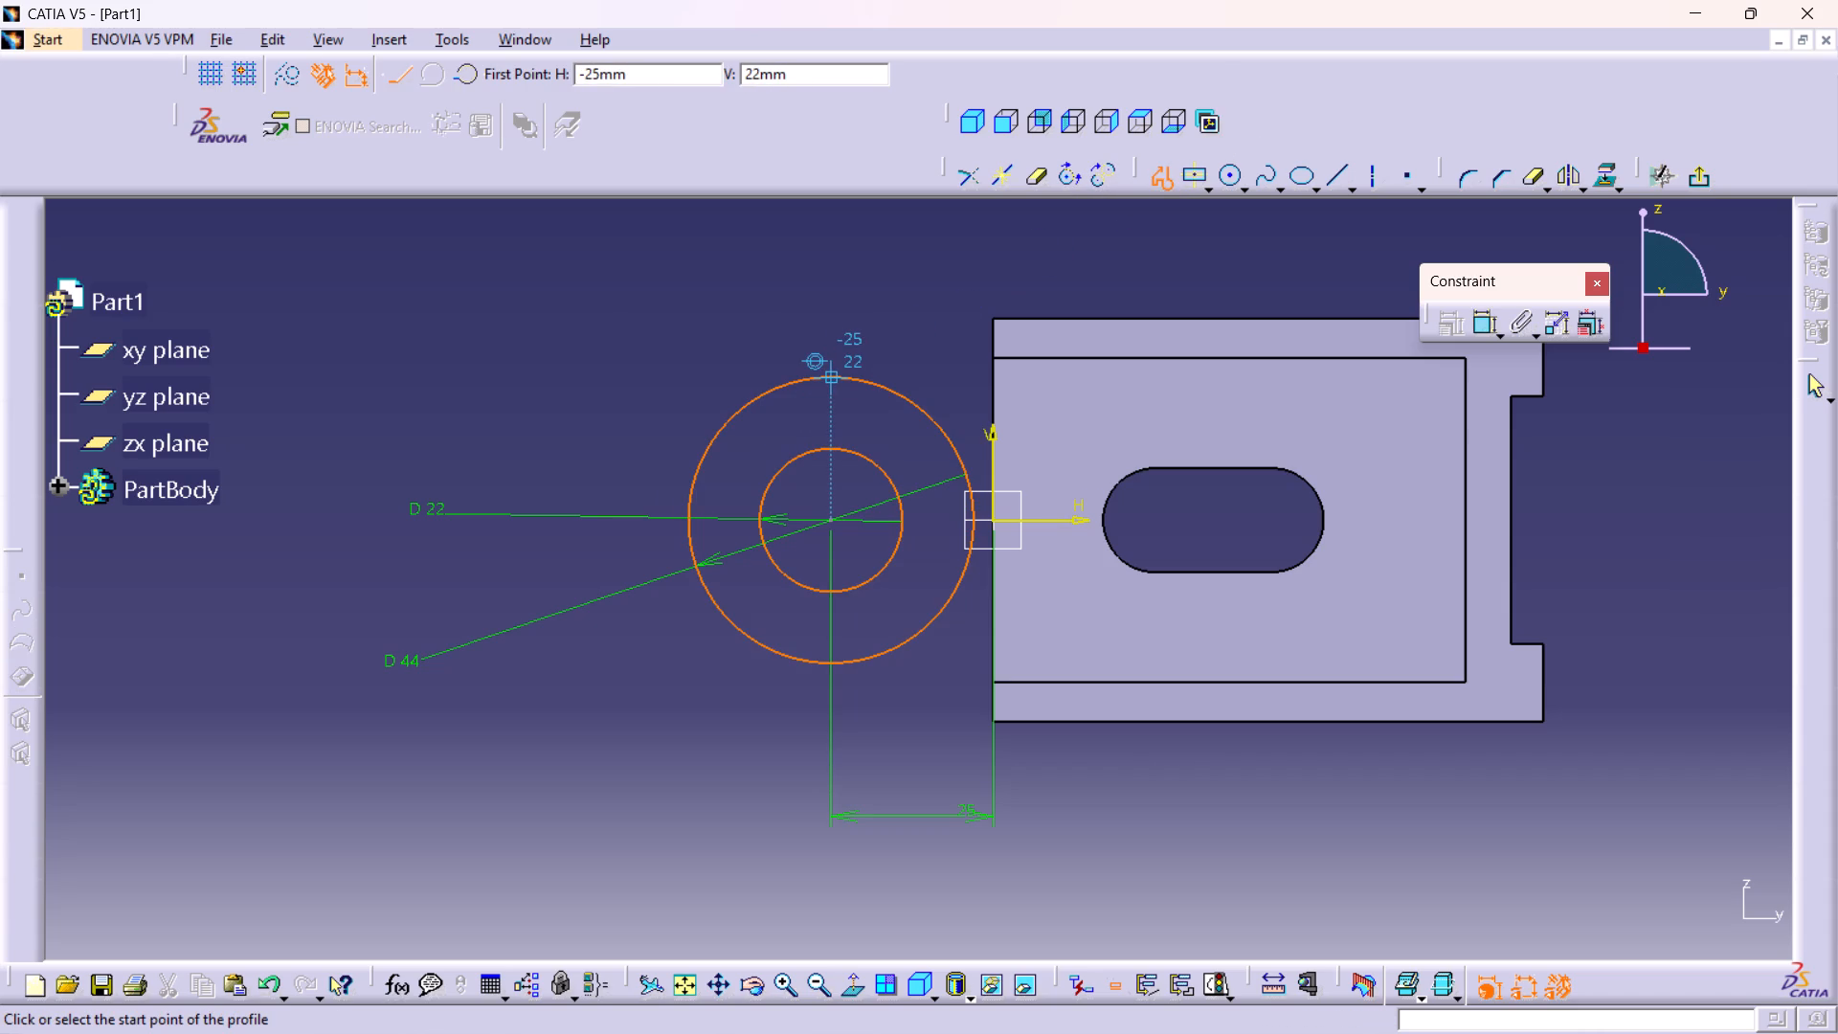
left_click(829, 371)
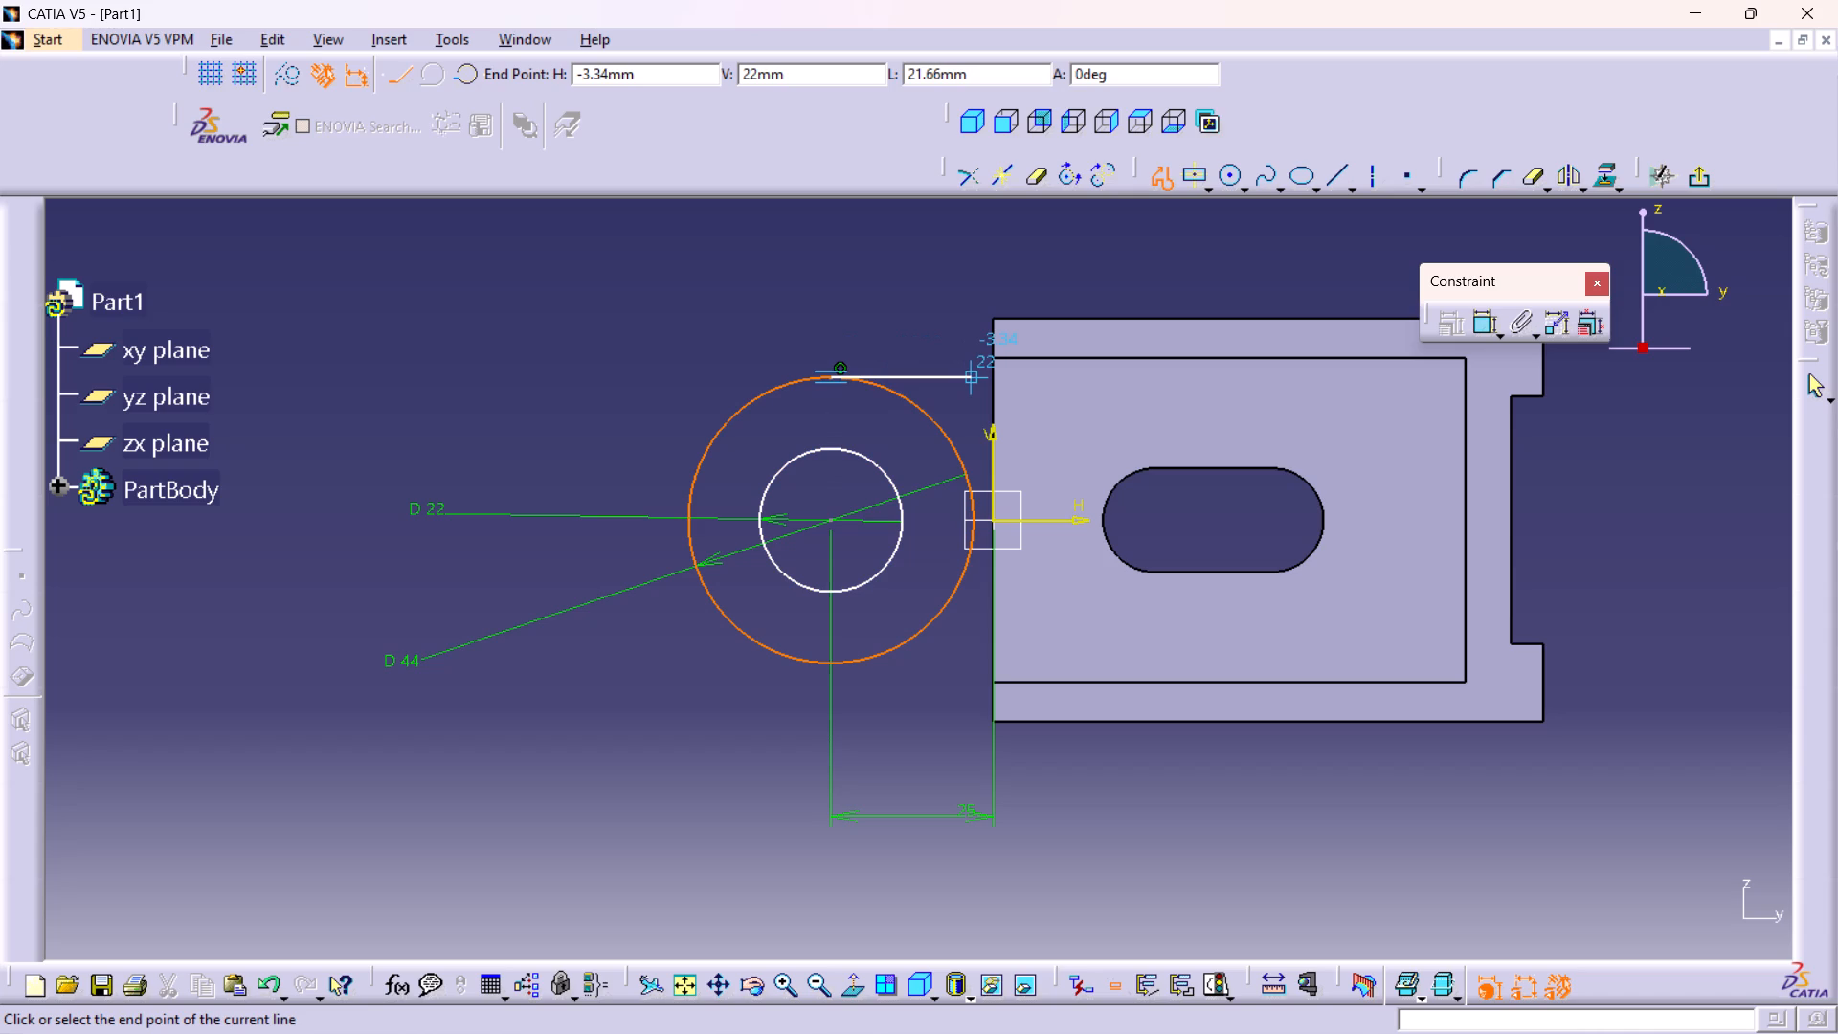
left_click(980, 382)
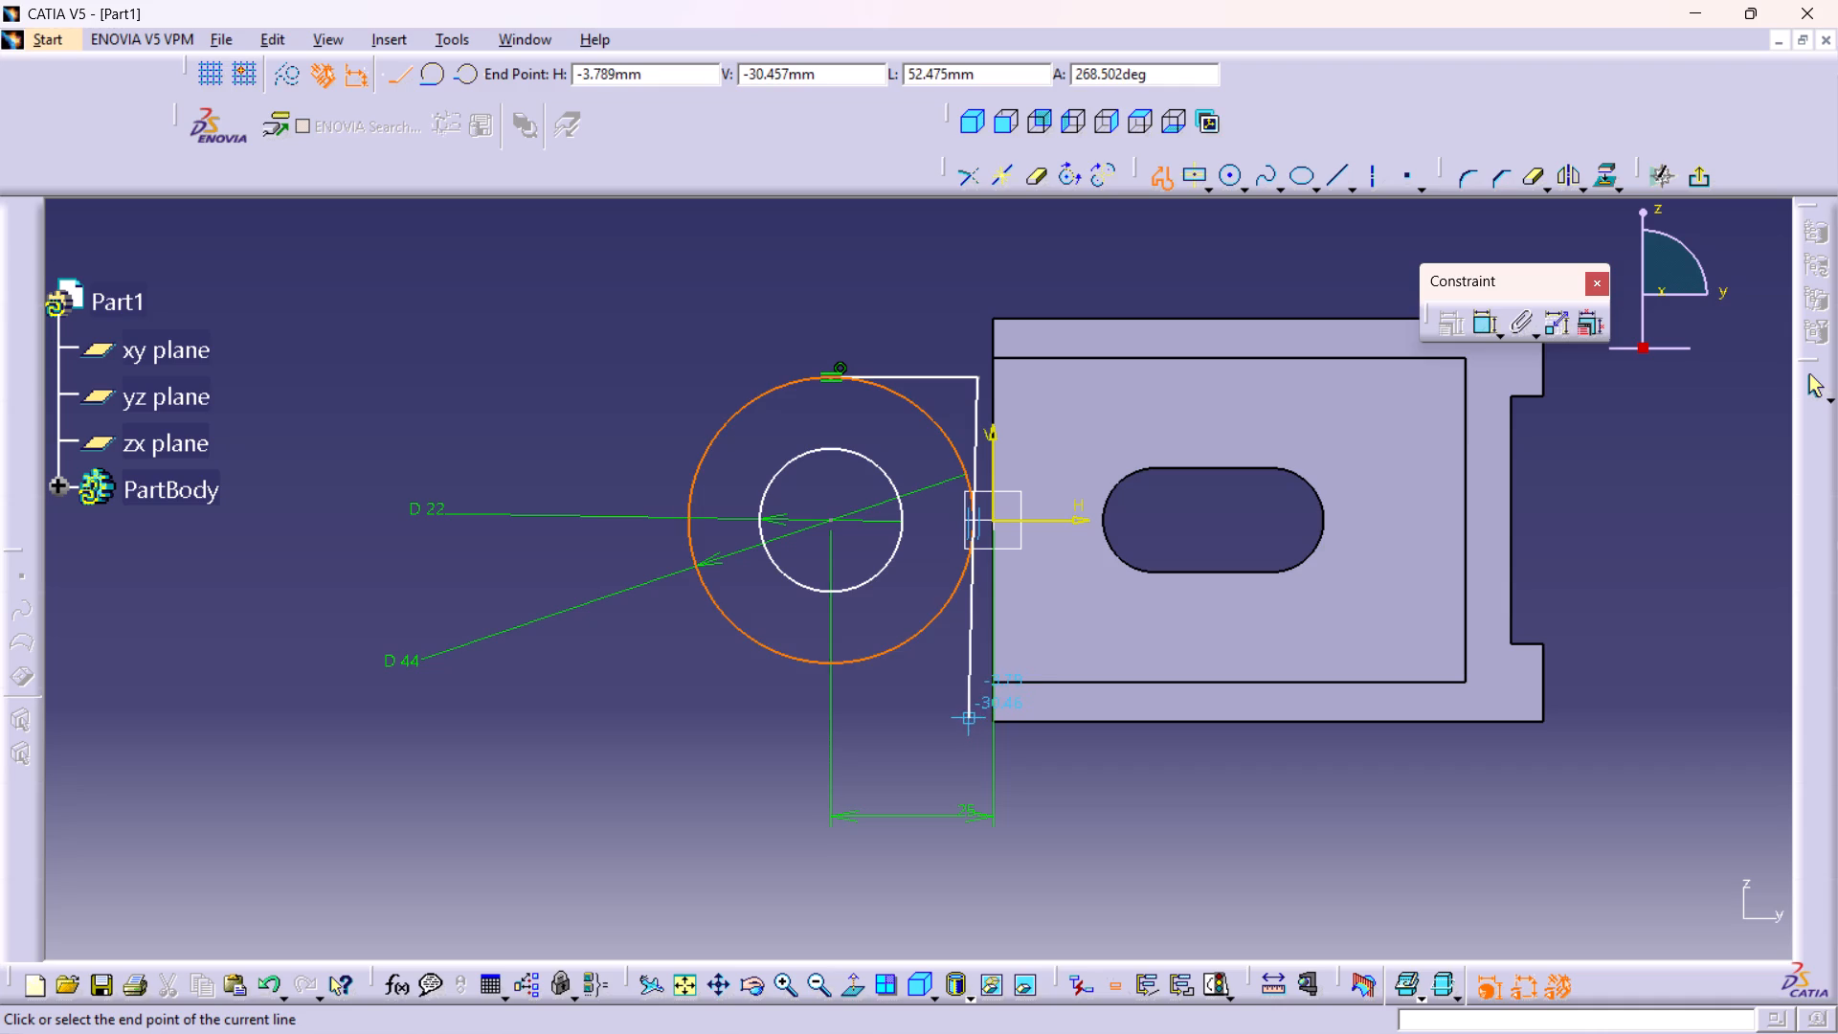
left_click(977, 714)
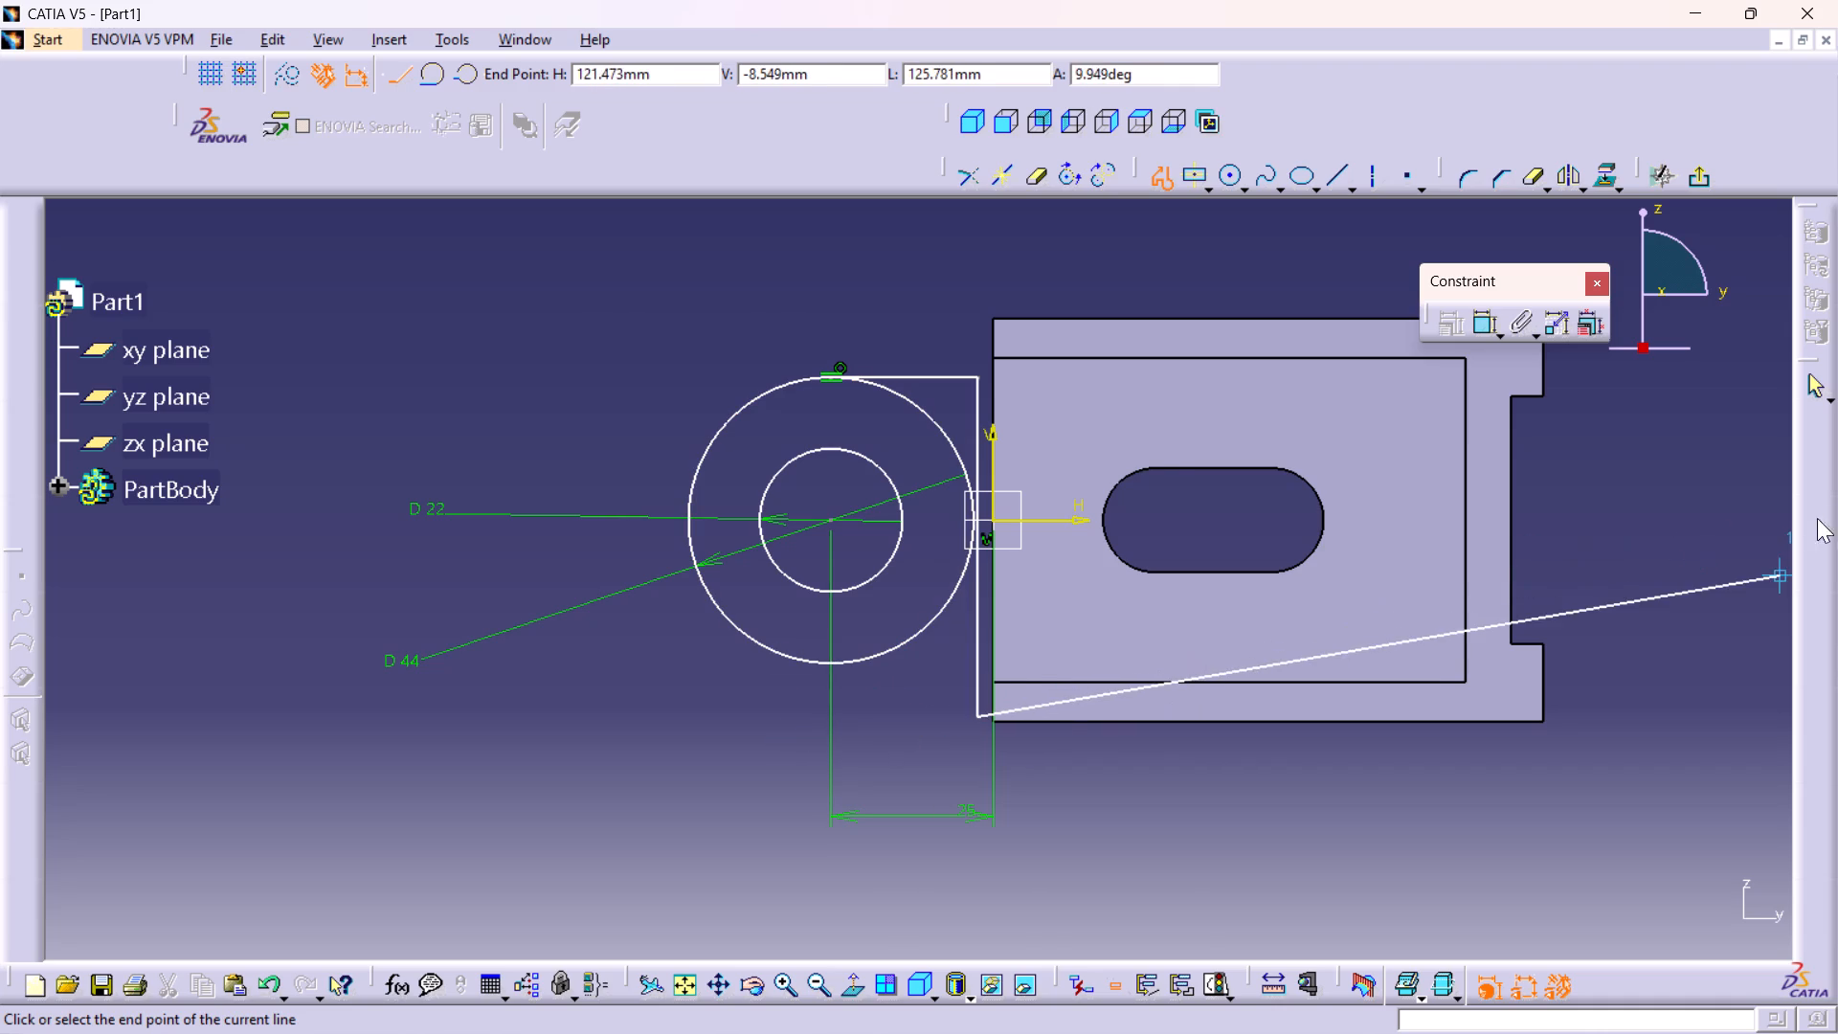
left_click(1816, 385)
left_click(1606, 527)
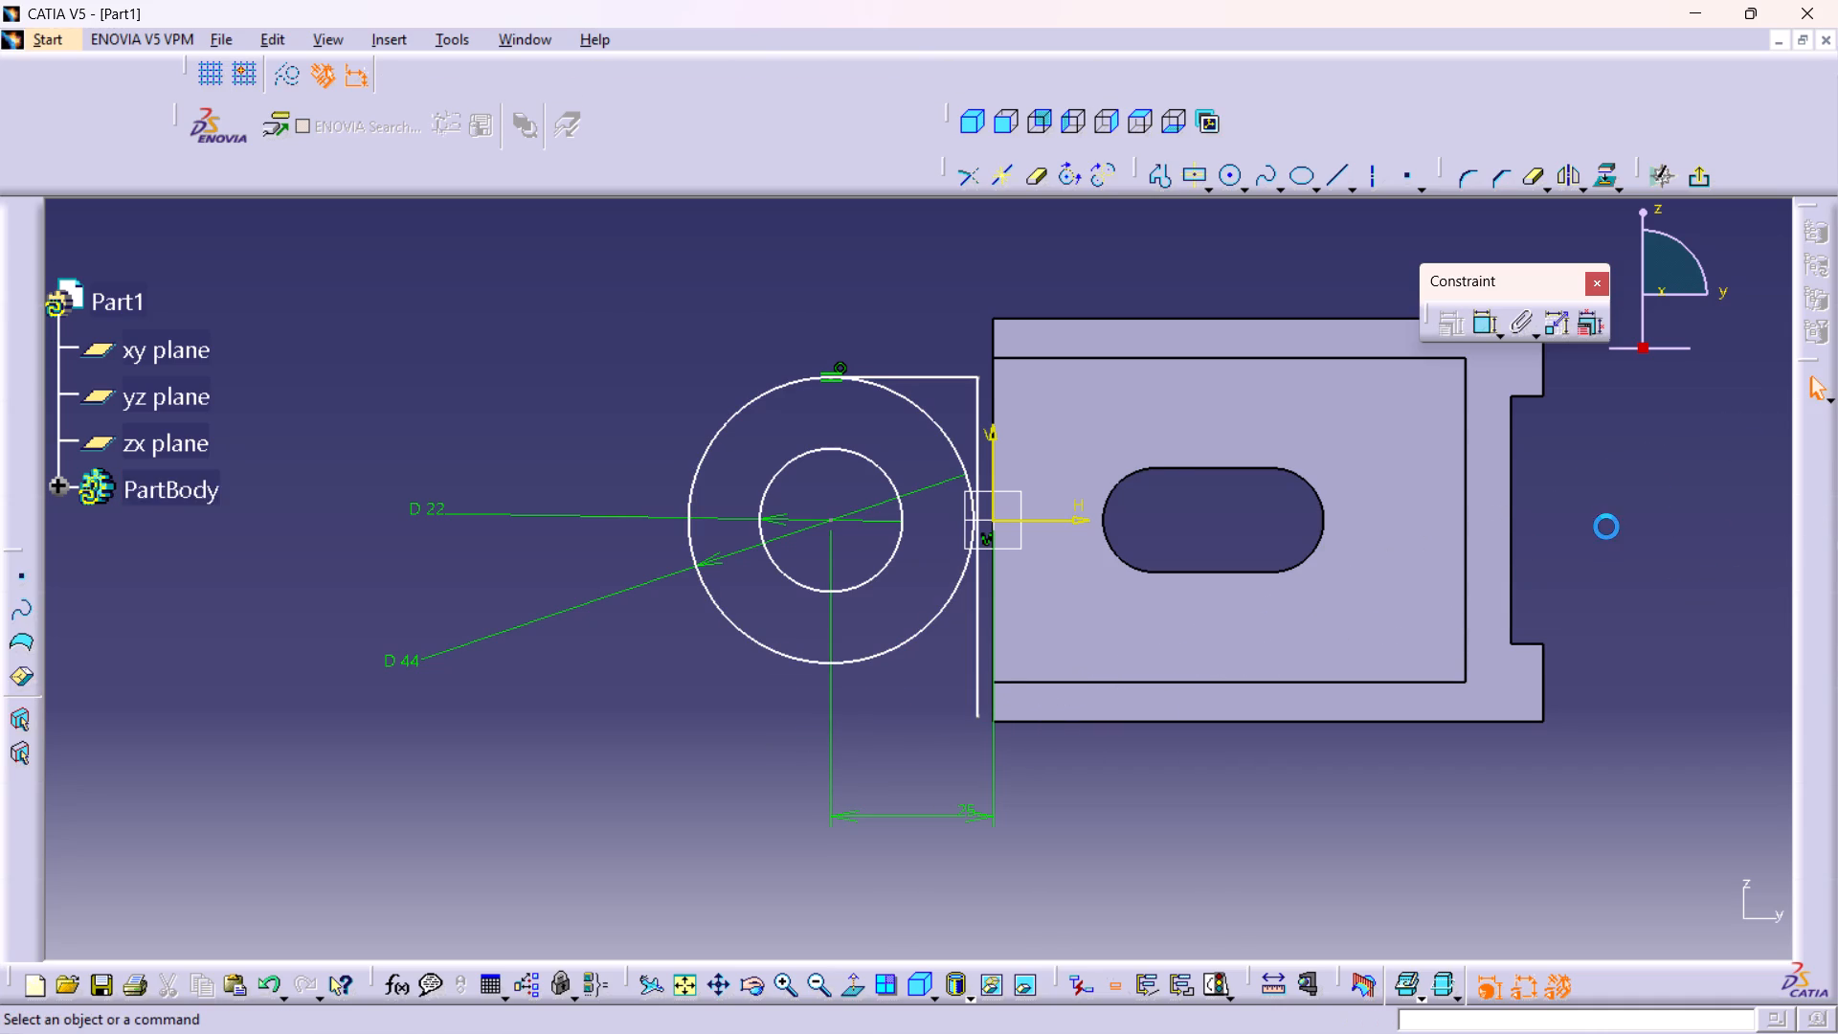
Dimension the vertical line's length and set it to 62 mm.
double_click(1483, 324)
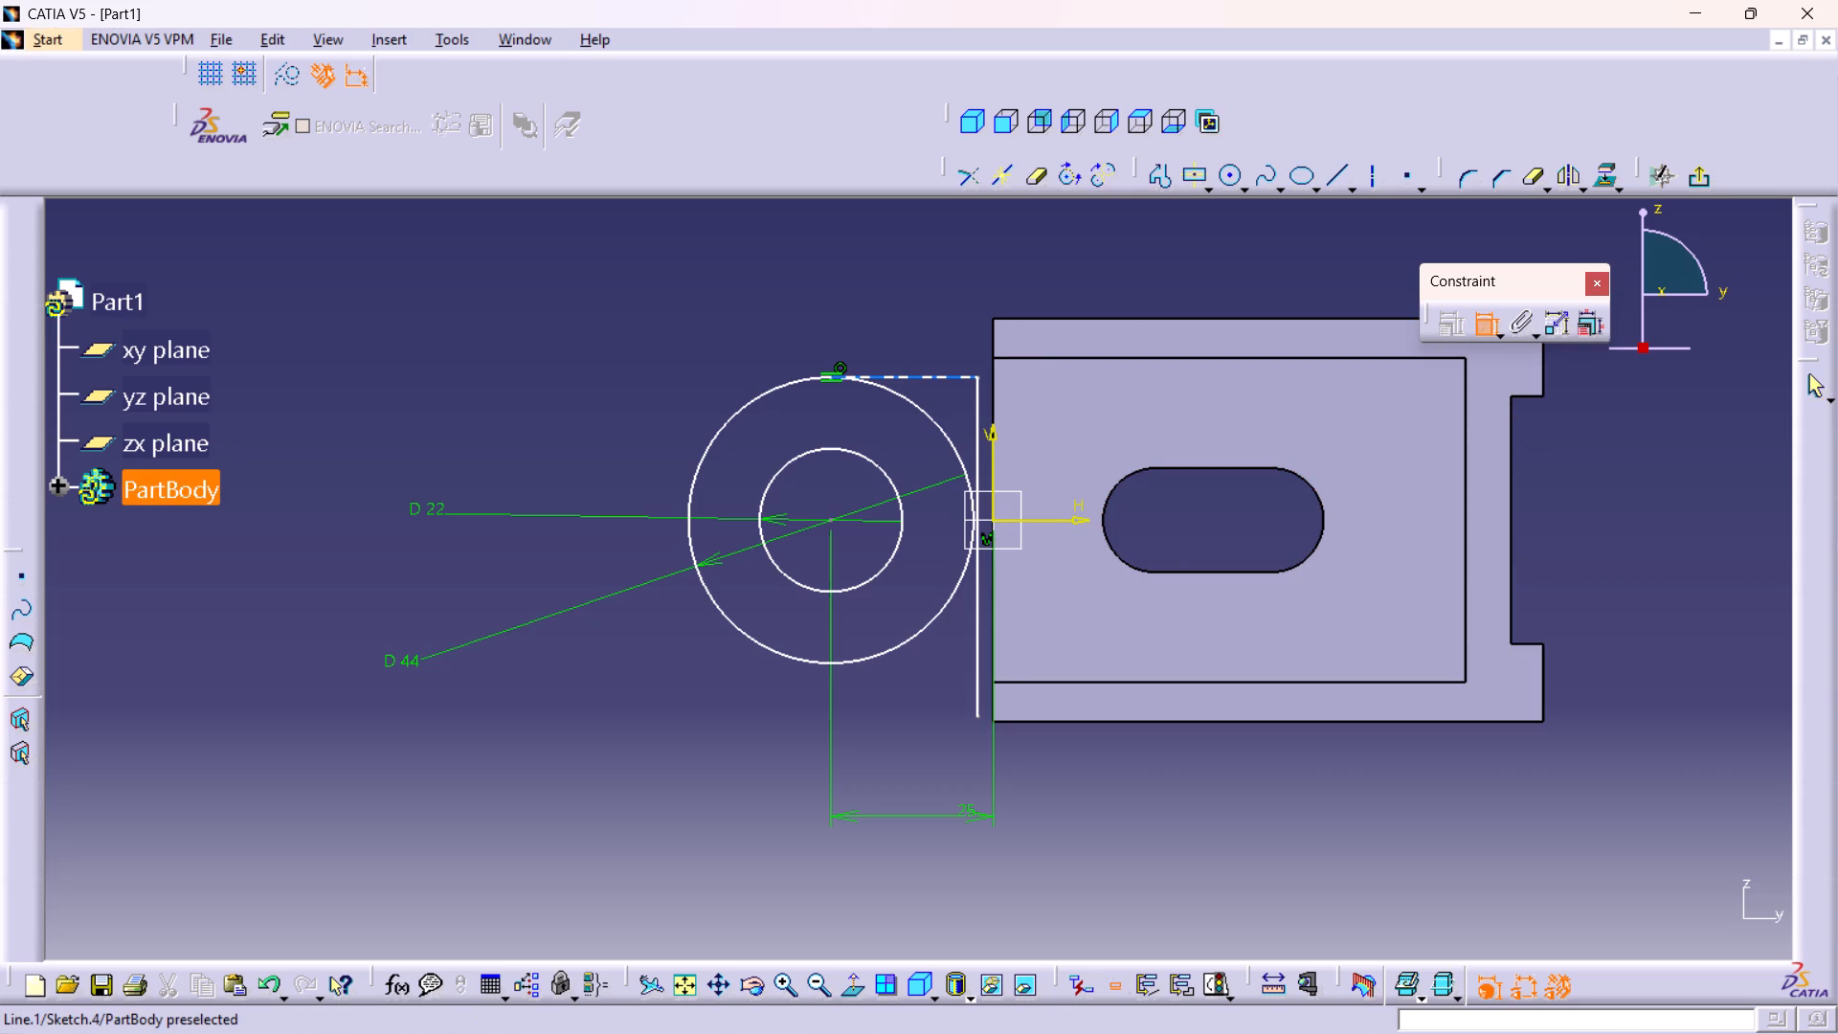
left_click(974, 416)
left_click(1679, 512)
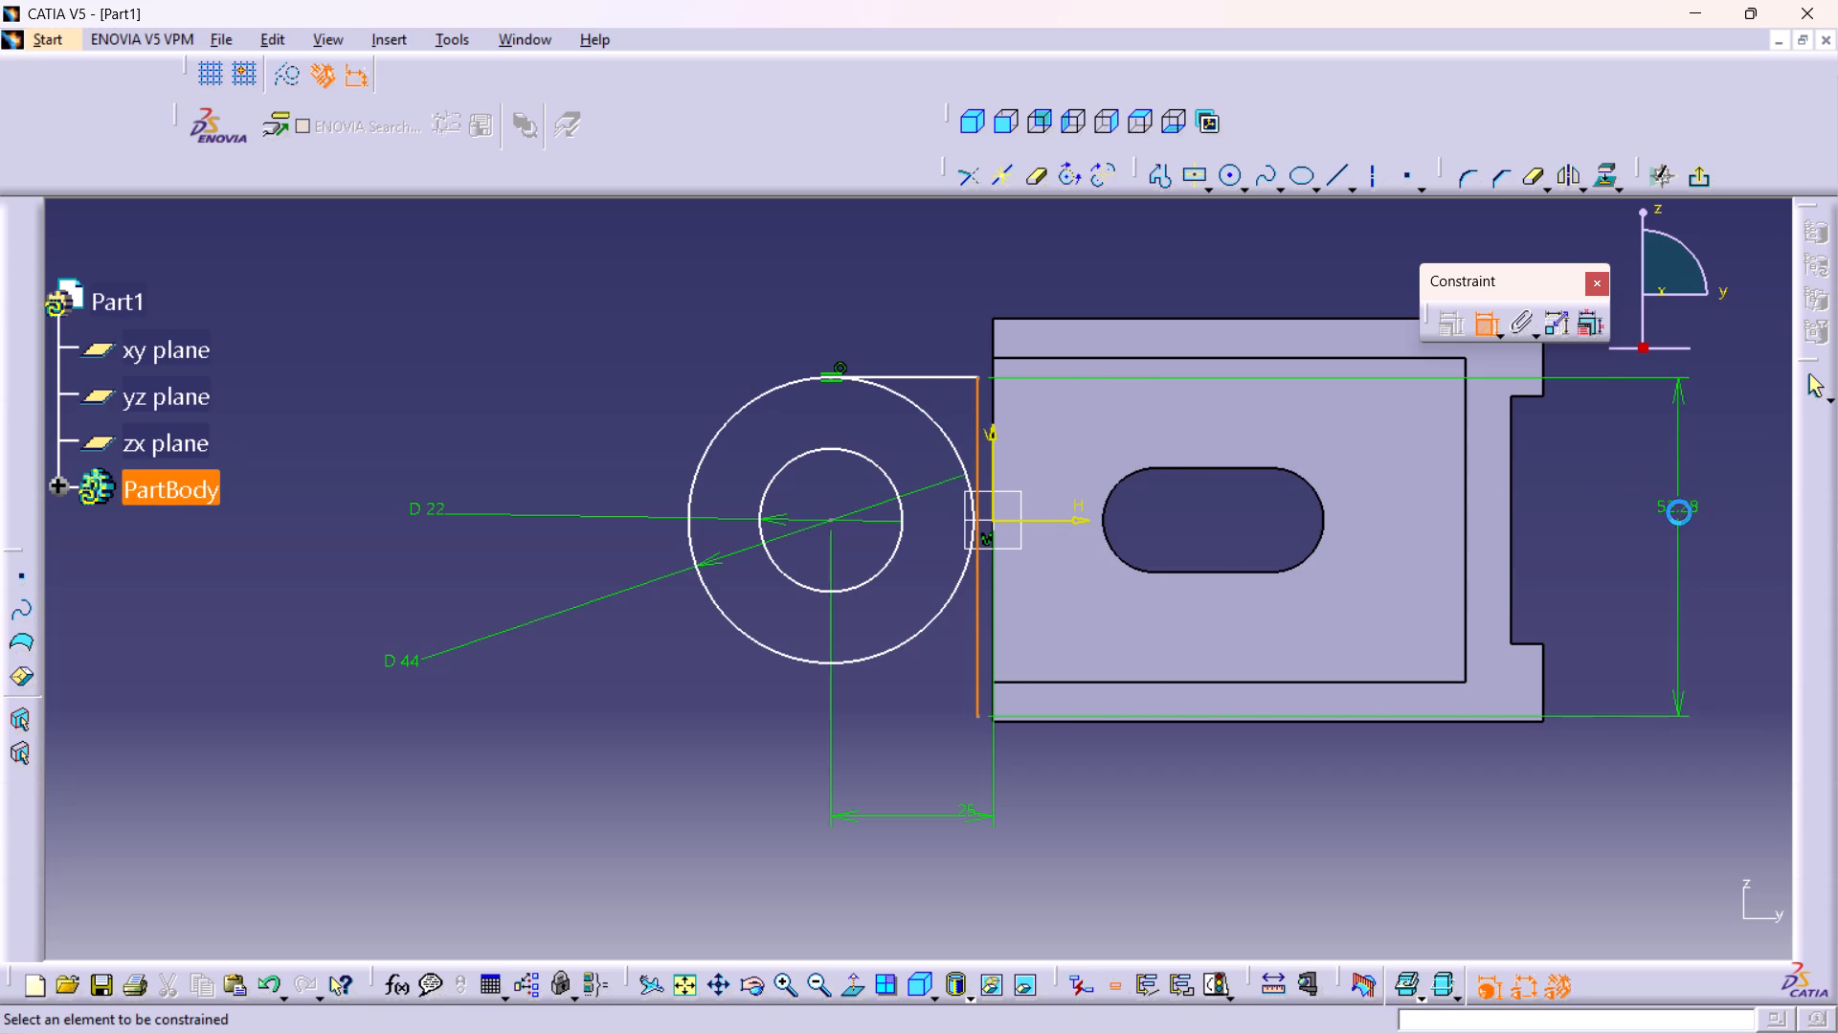
double_click(1669, 501)
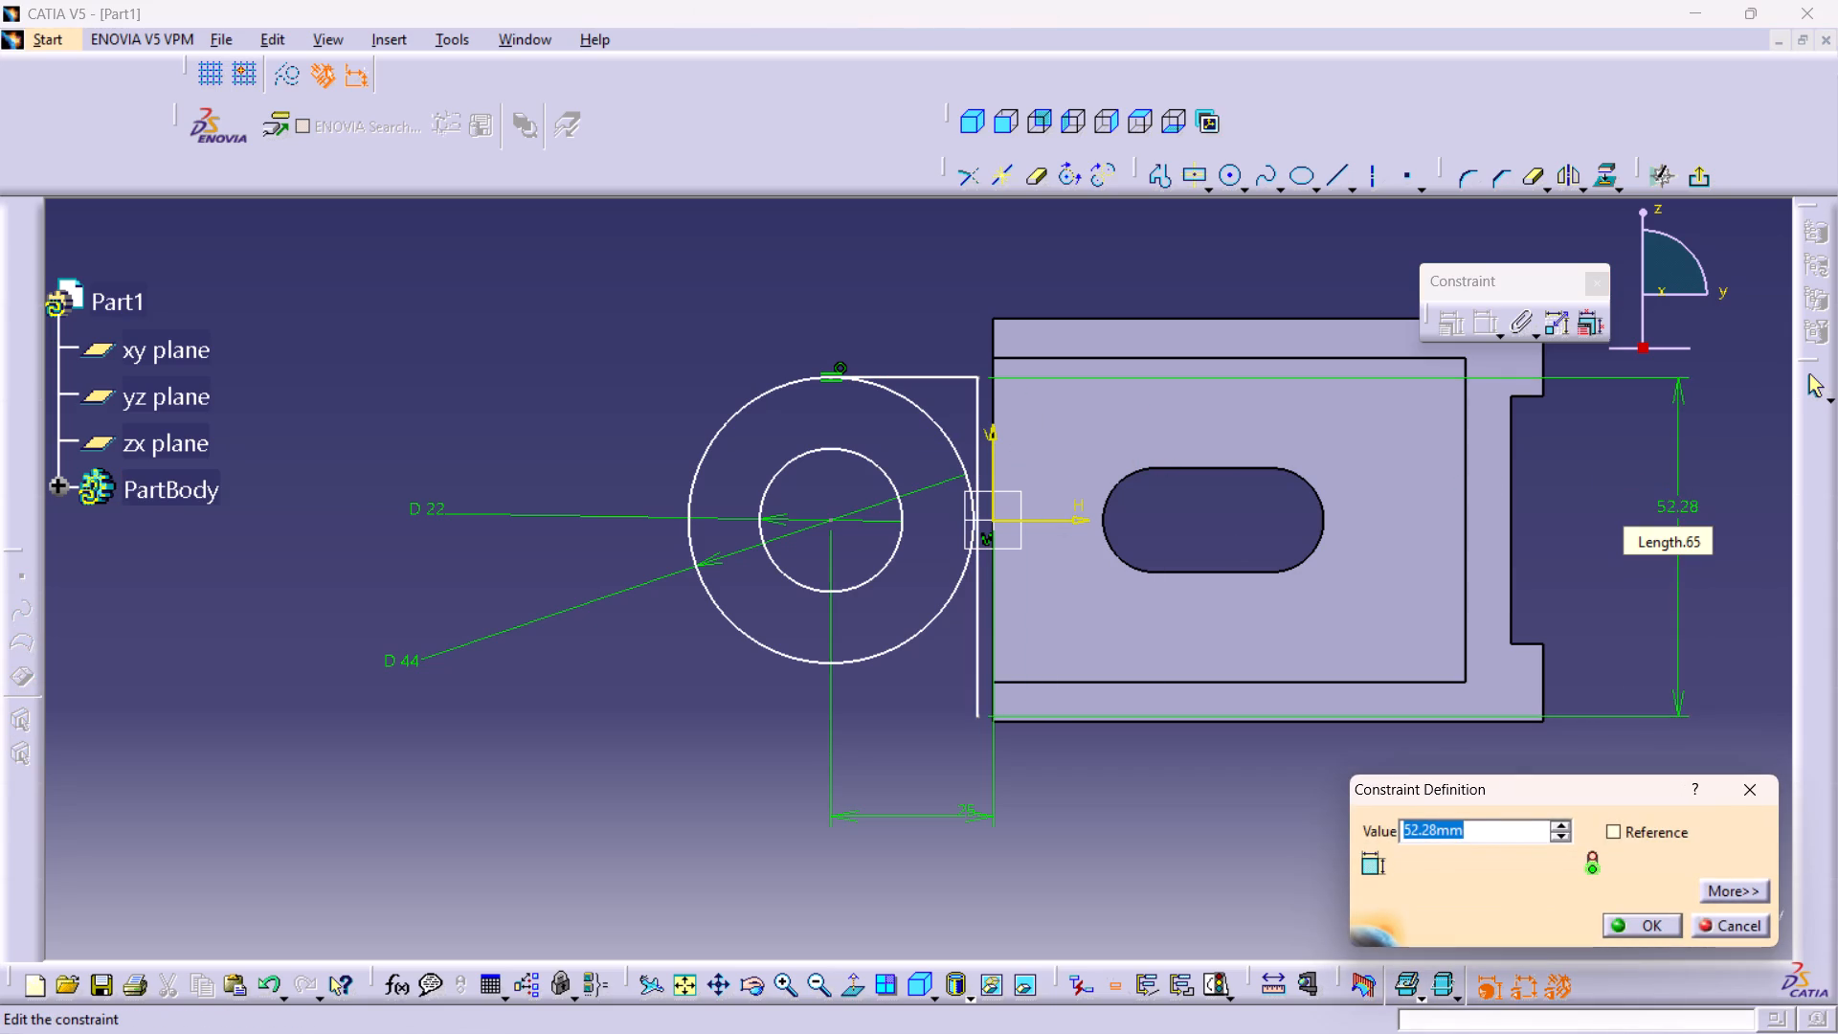
type("62")
key("Return")
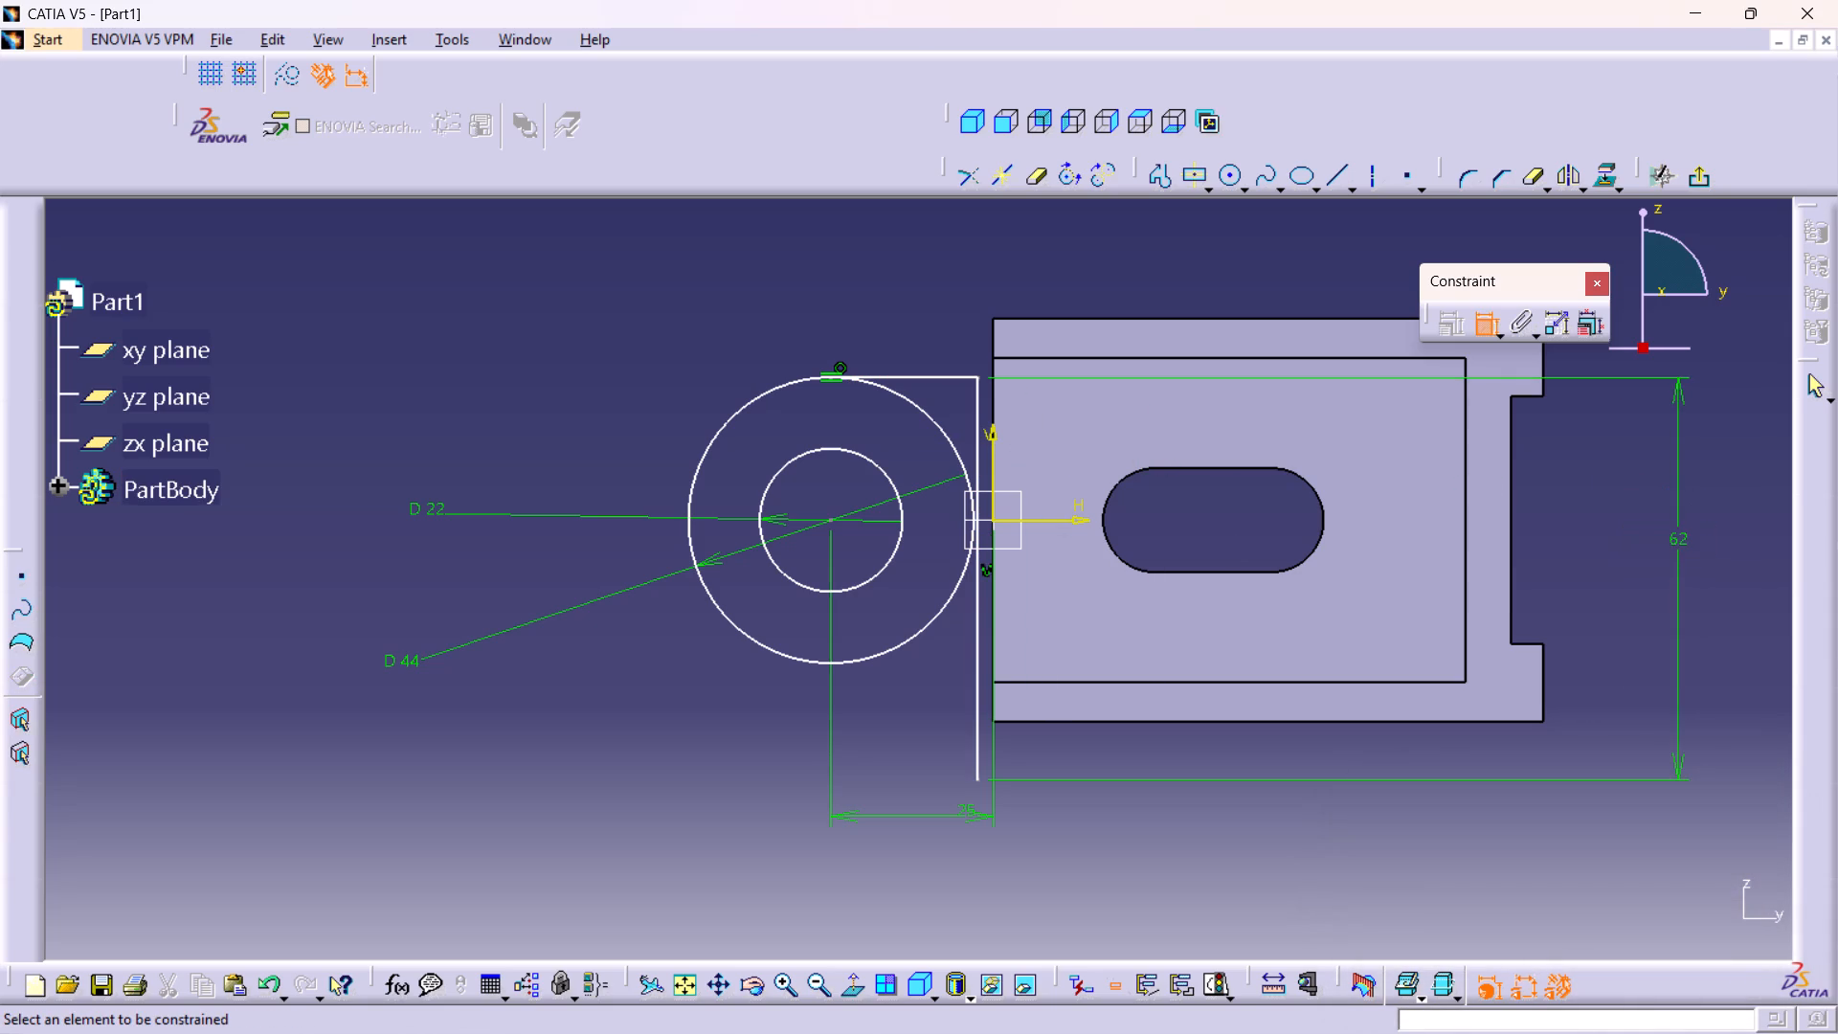
Make the vertical line coincident with the V axis along the block's edge.
left_click(977, 408)
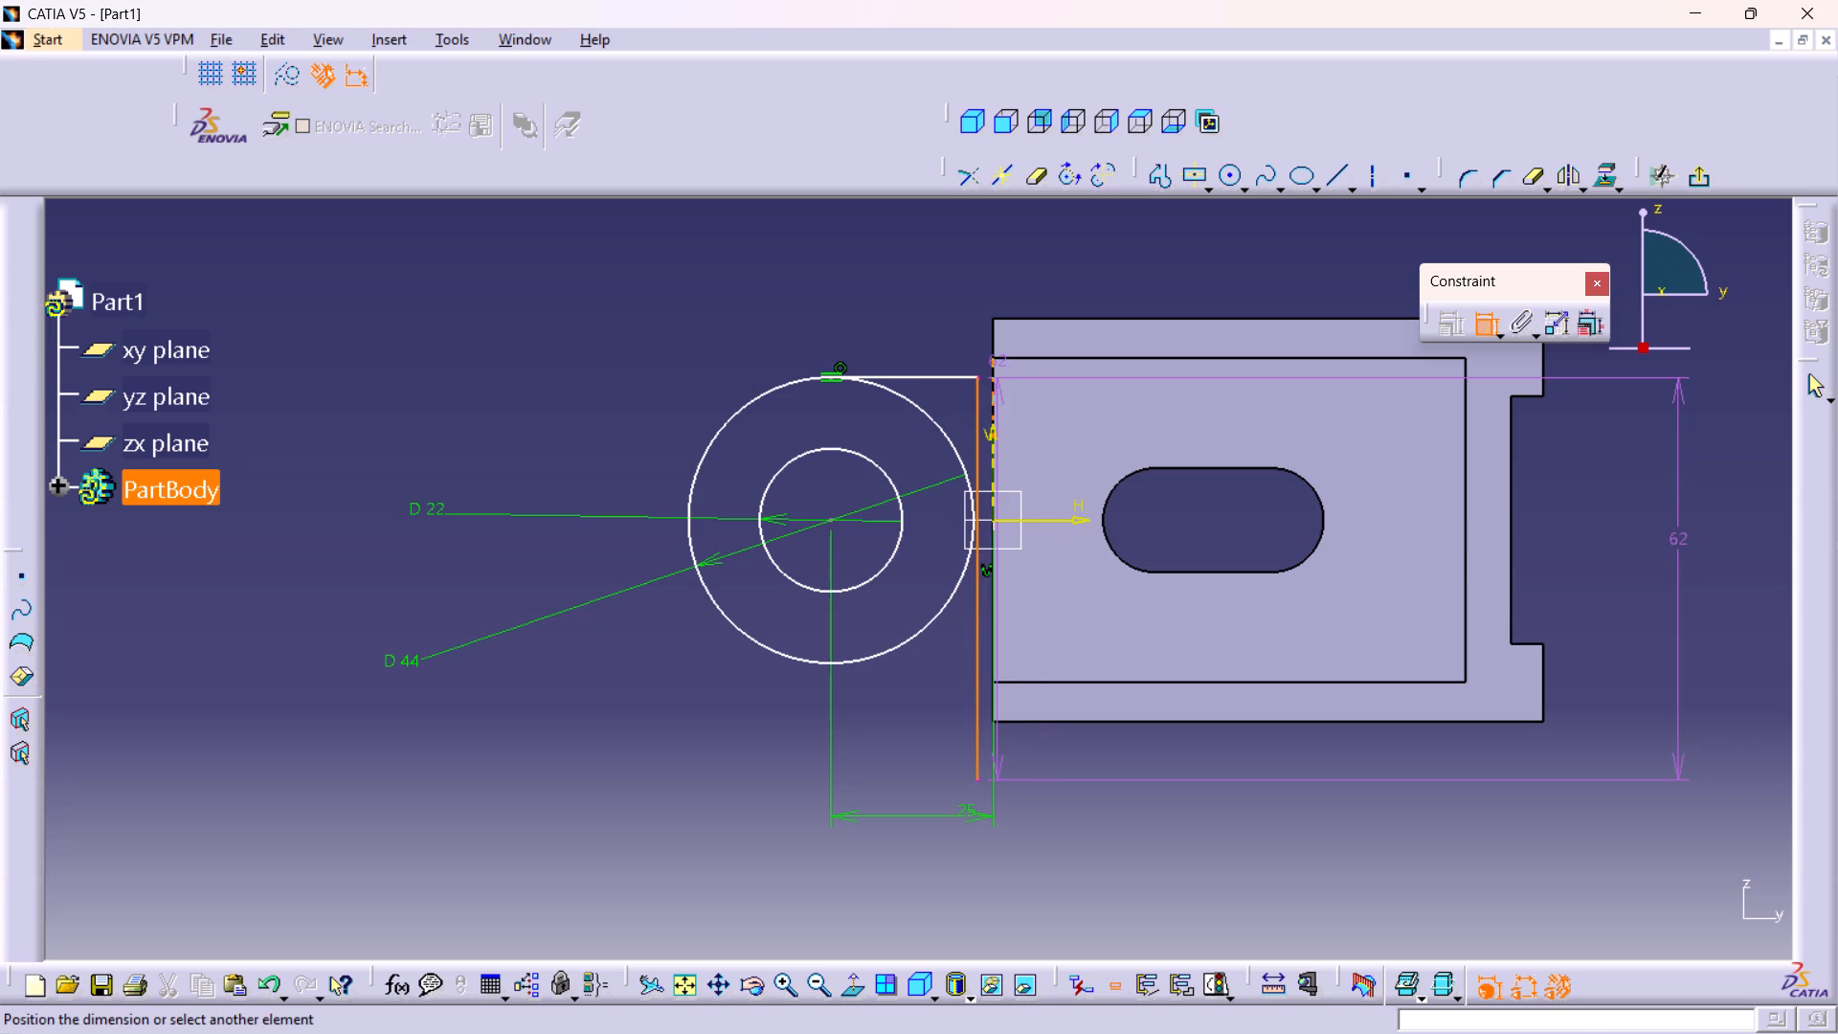
left_click(992, 434)
right_click_drag(963, 816, 955, 838)
left_click(1025, 730)
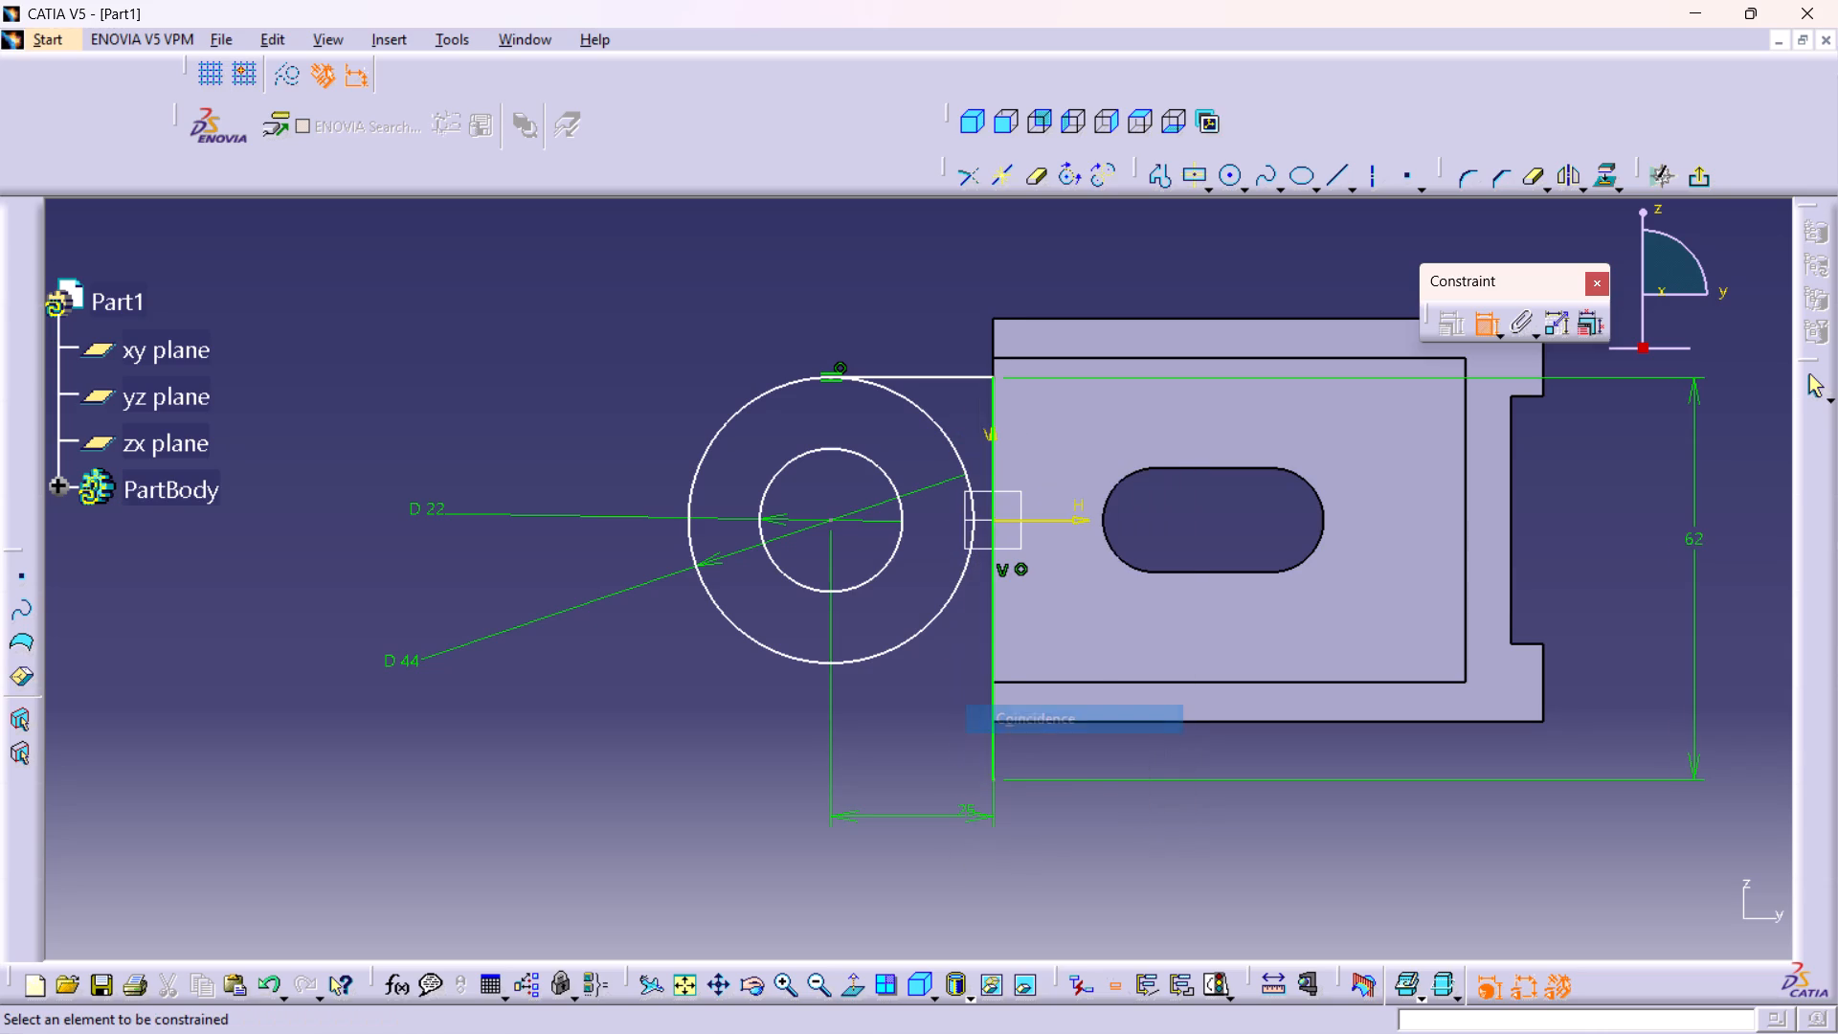
Make the horizontal tangent line coincident with the block's top edge.
left_click(958, 382)
left_click(1006, 318)
right_click(928, 302)
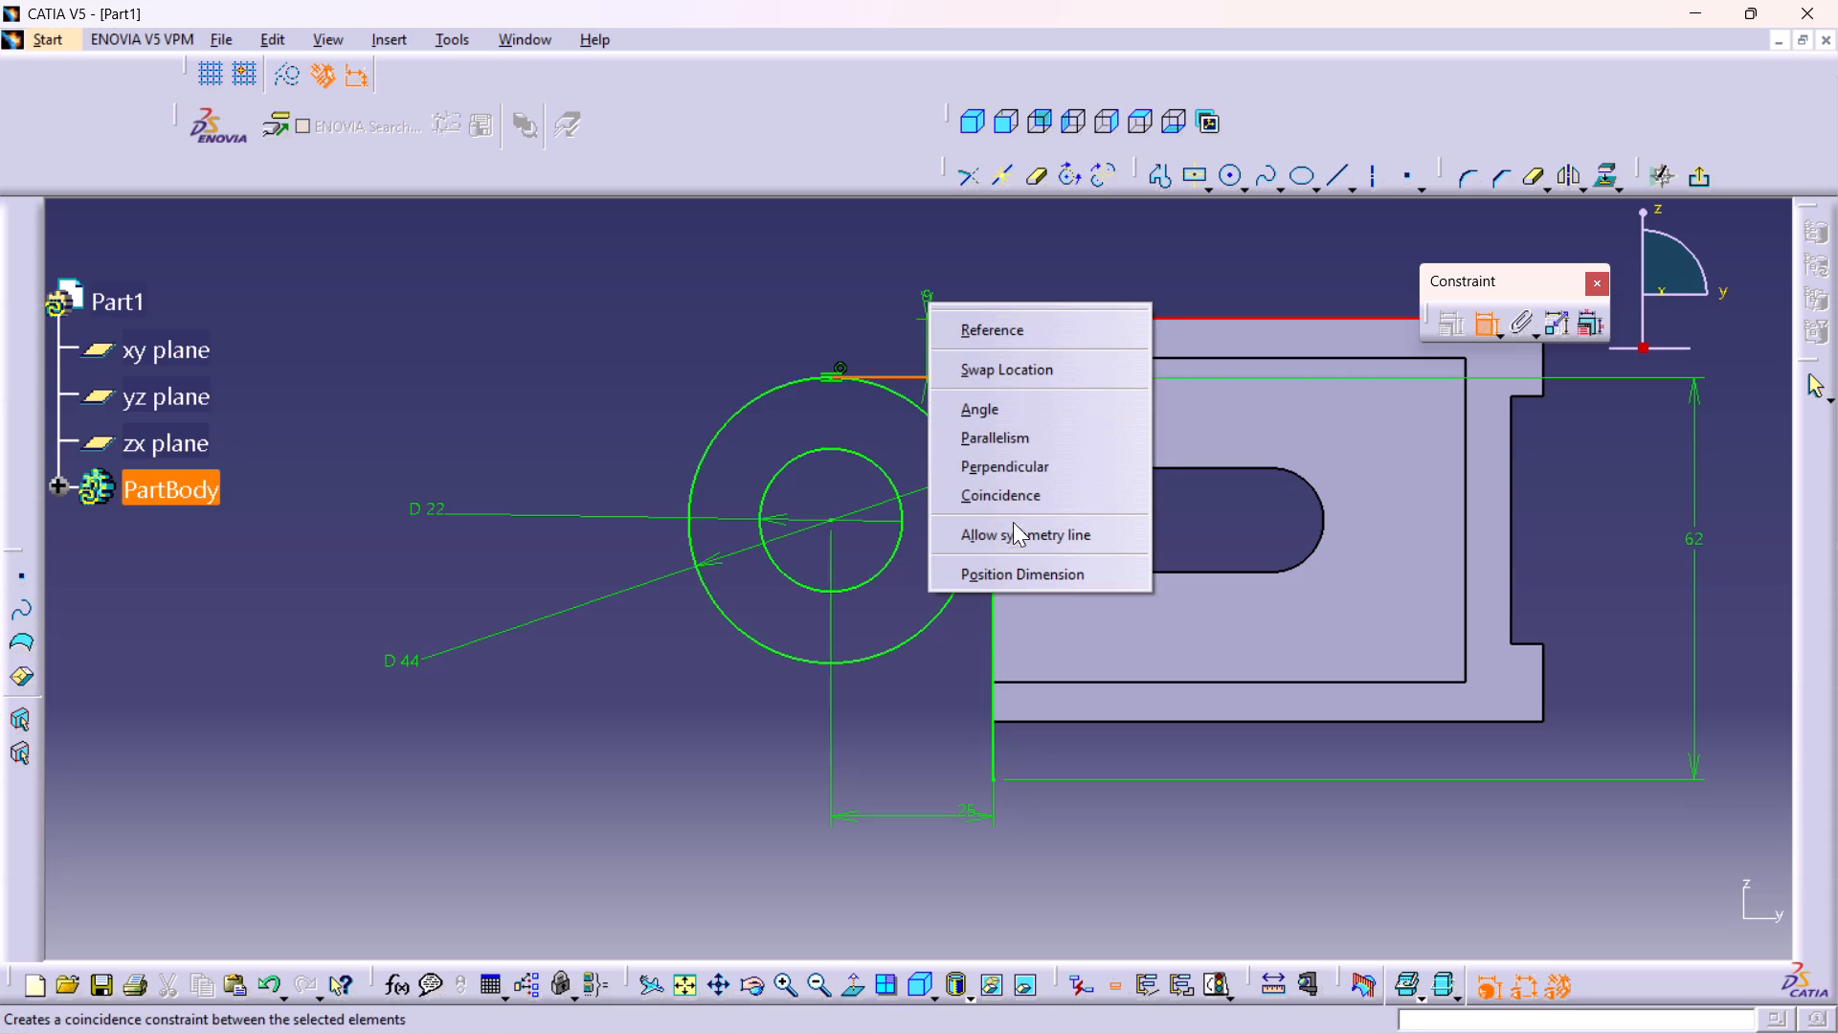
left_click(1005, 488)
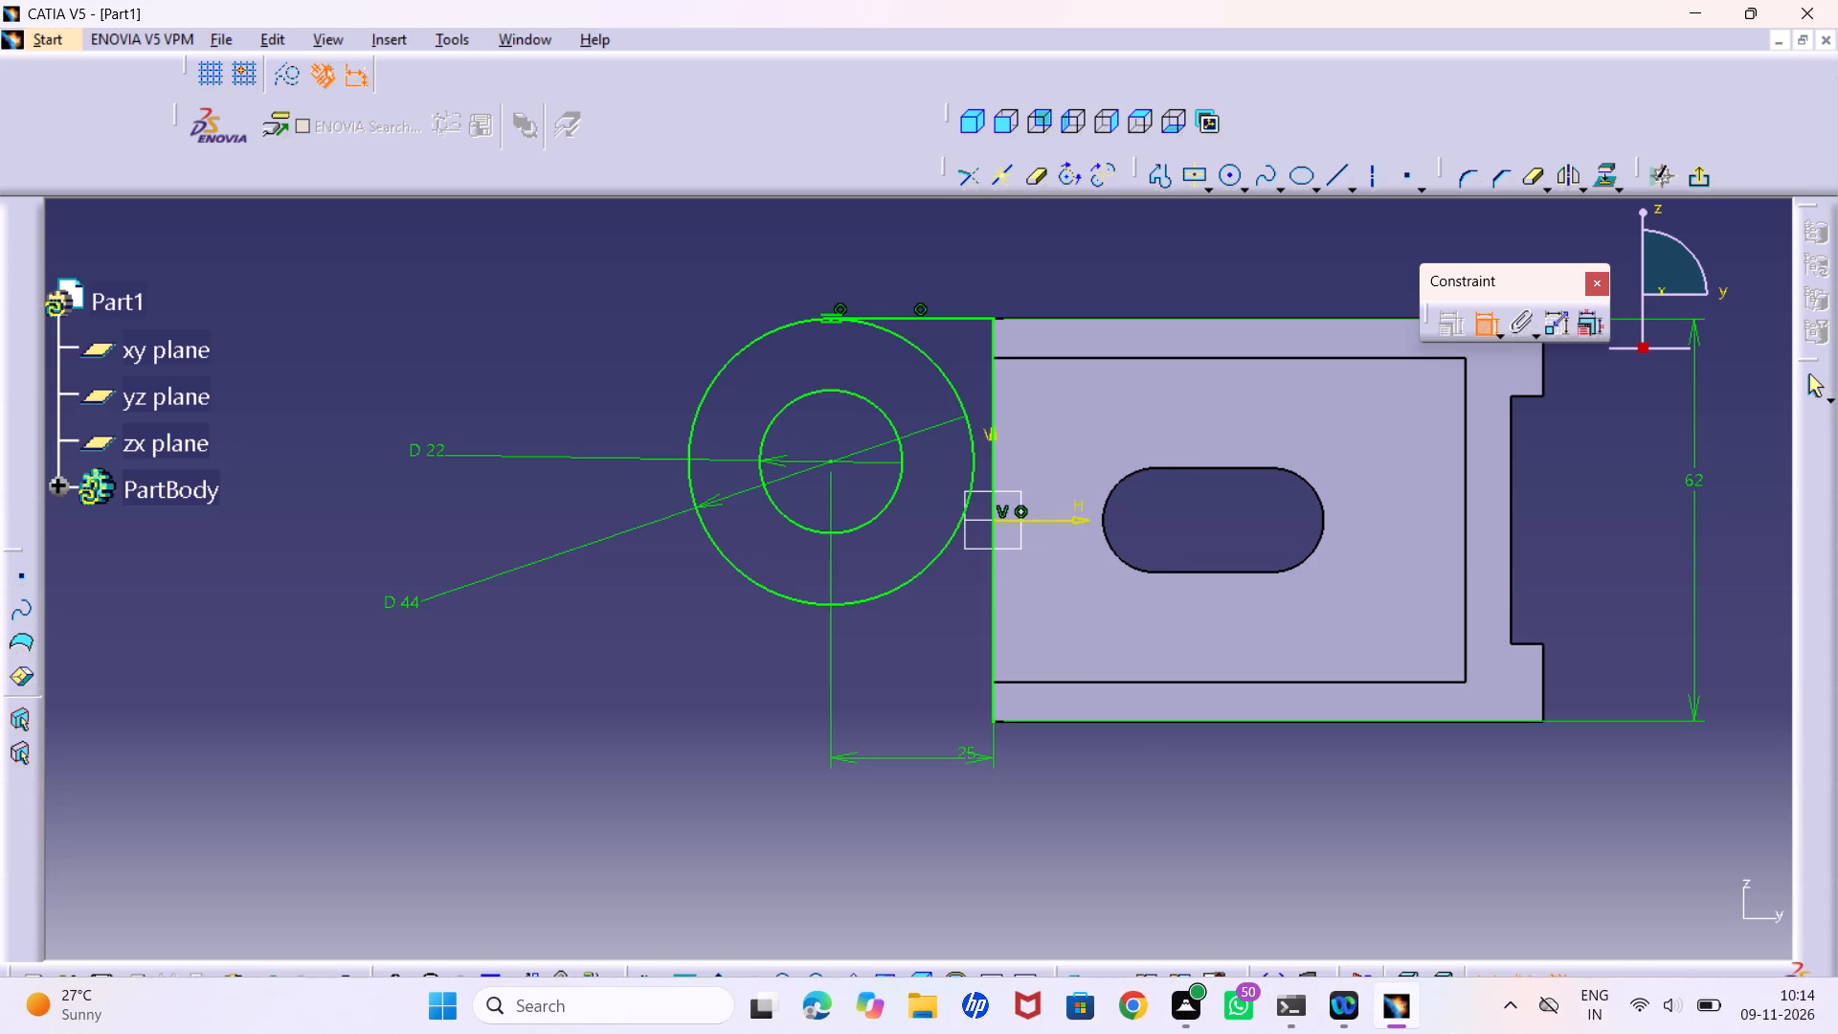
Sketch two joined three-point arcs from the 44 mm circle's bottom to the vertical line's lower end, the first with a radius of about 25 mm.
double_click(1165, 175)
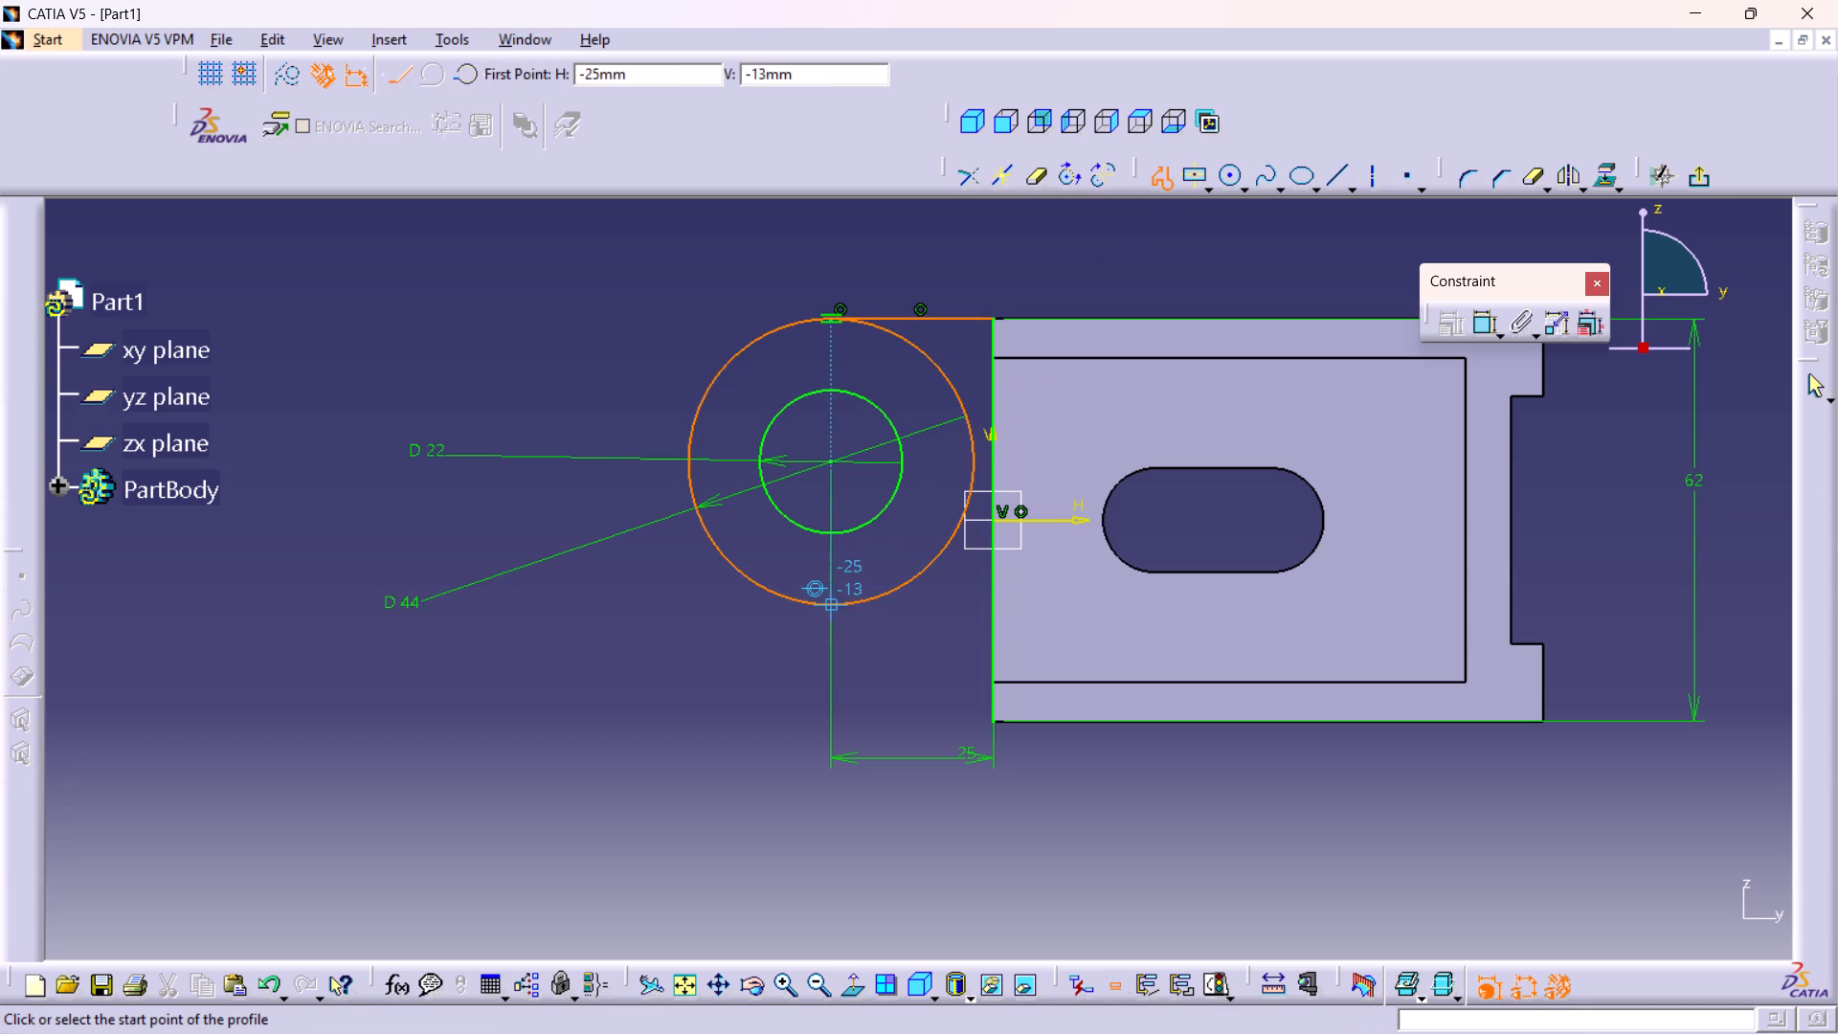
left_click(831, 609)
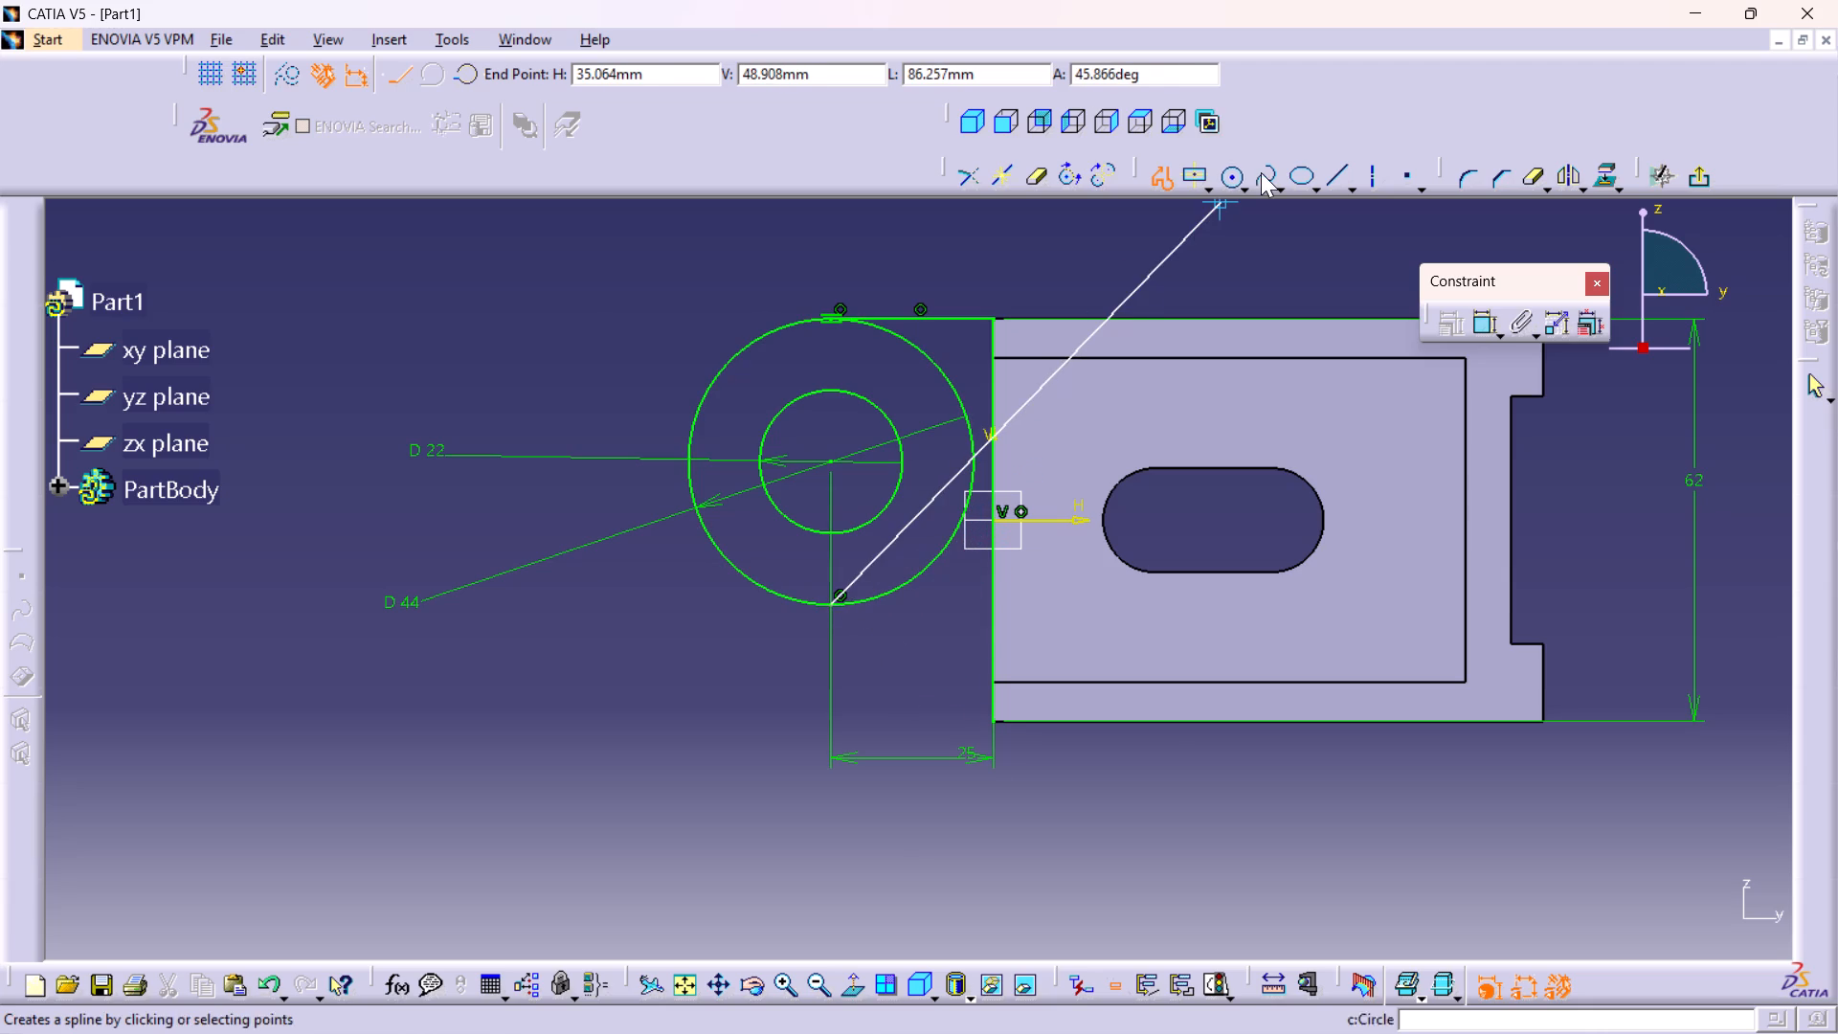
left_click(460, 80)
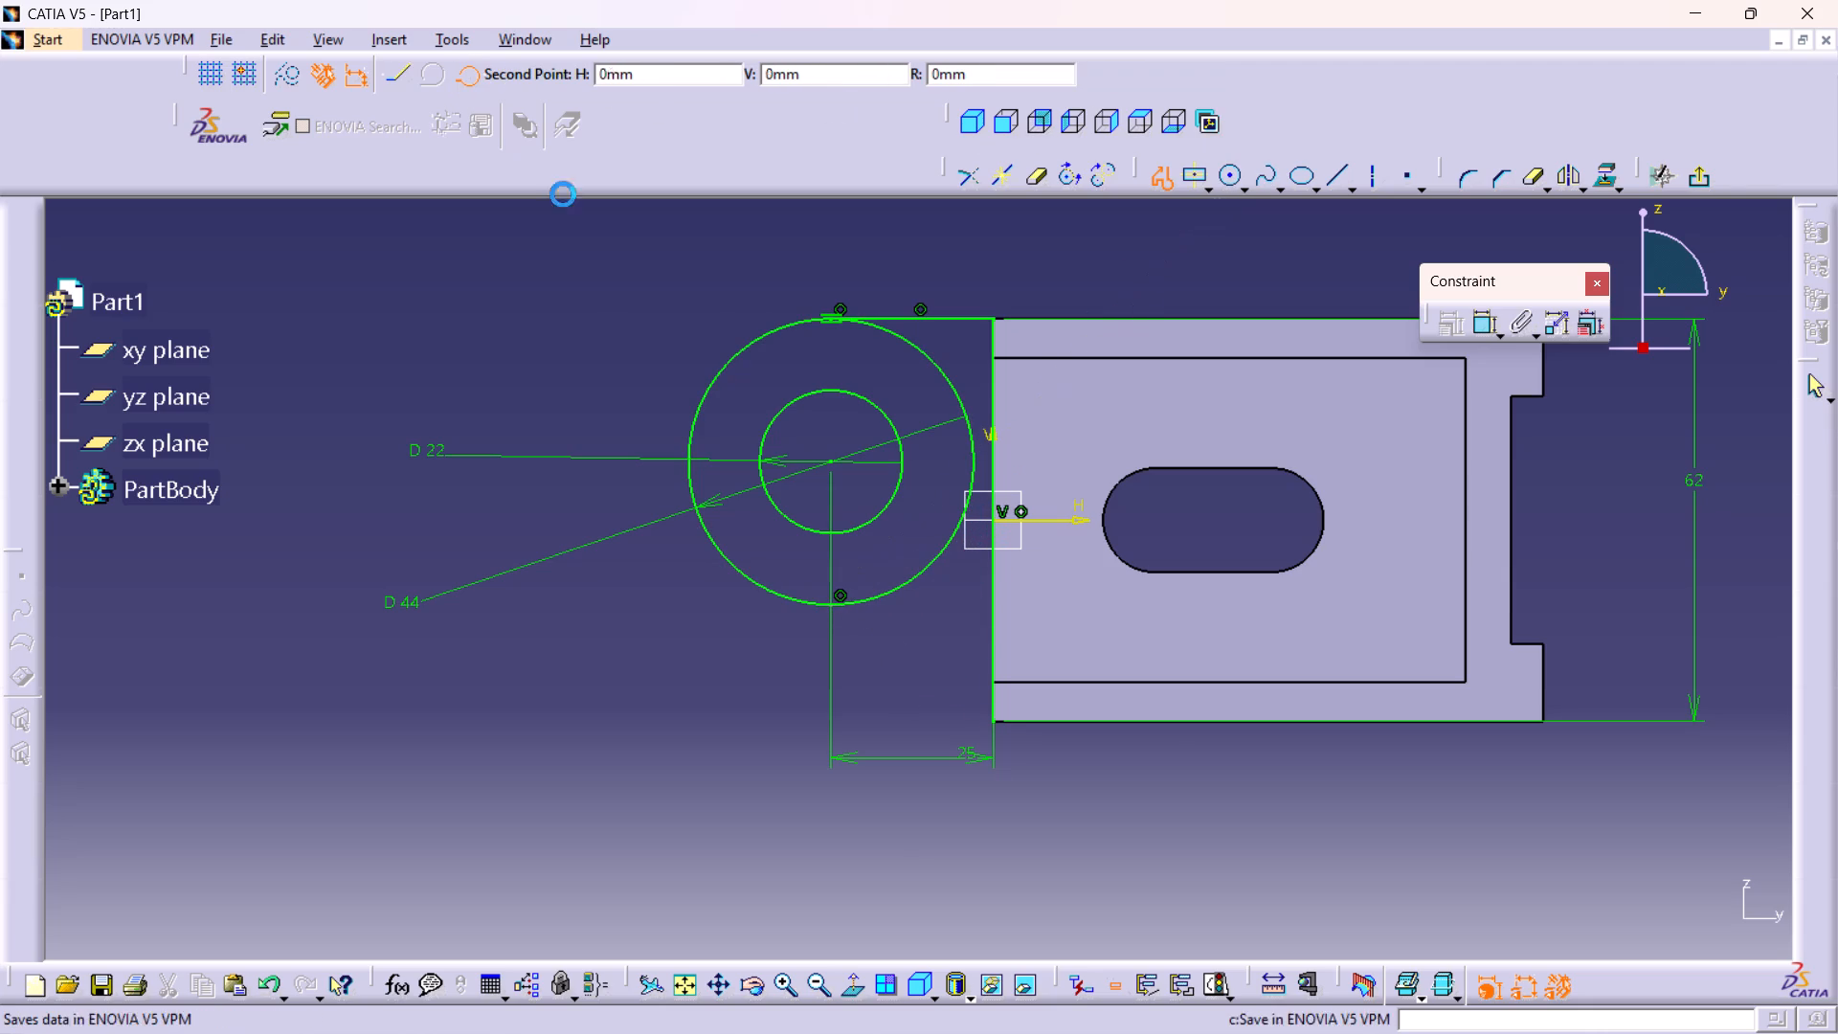
left_click(929, 635)
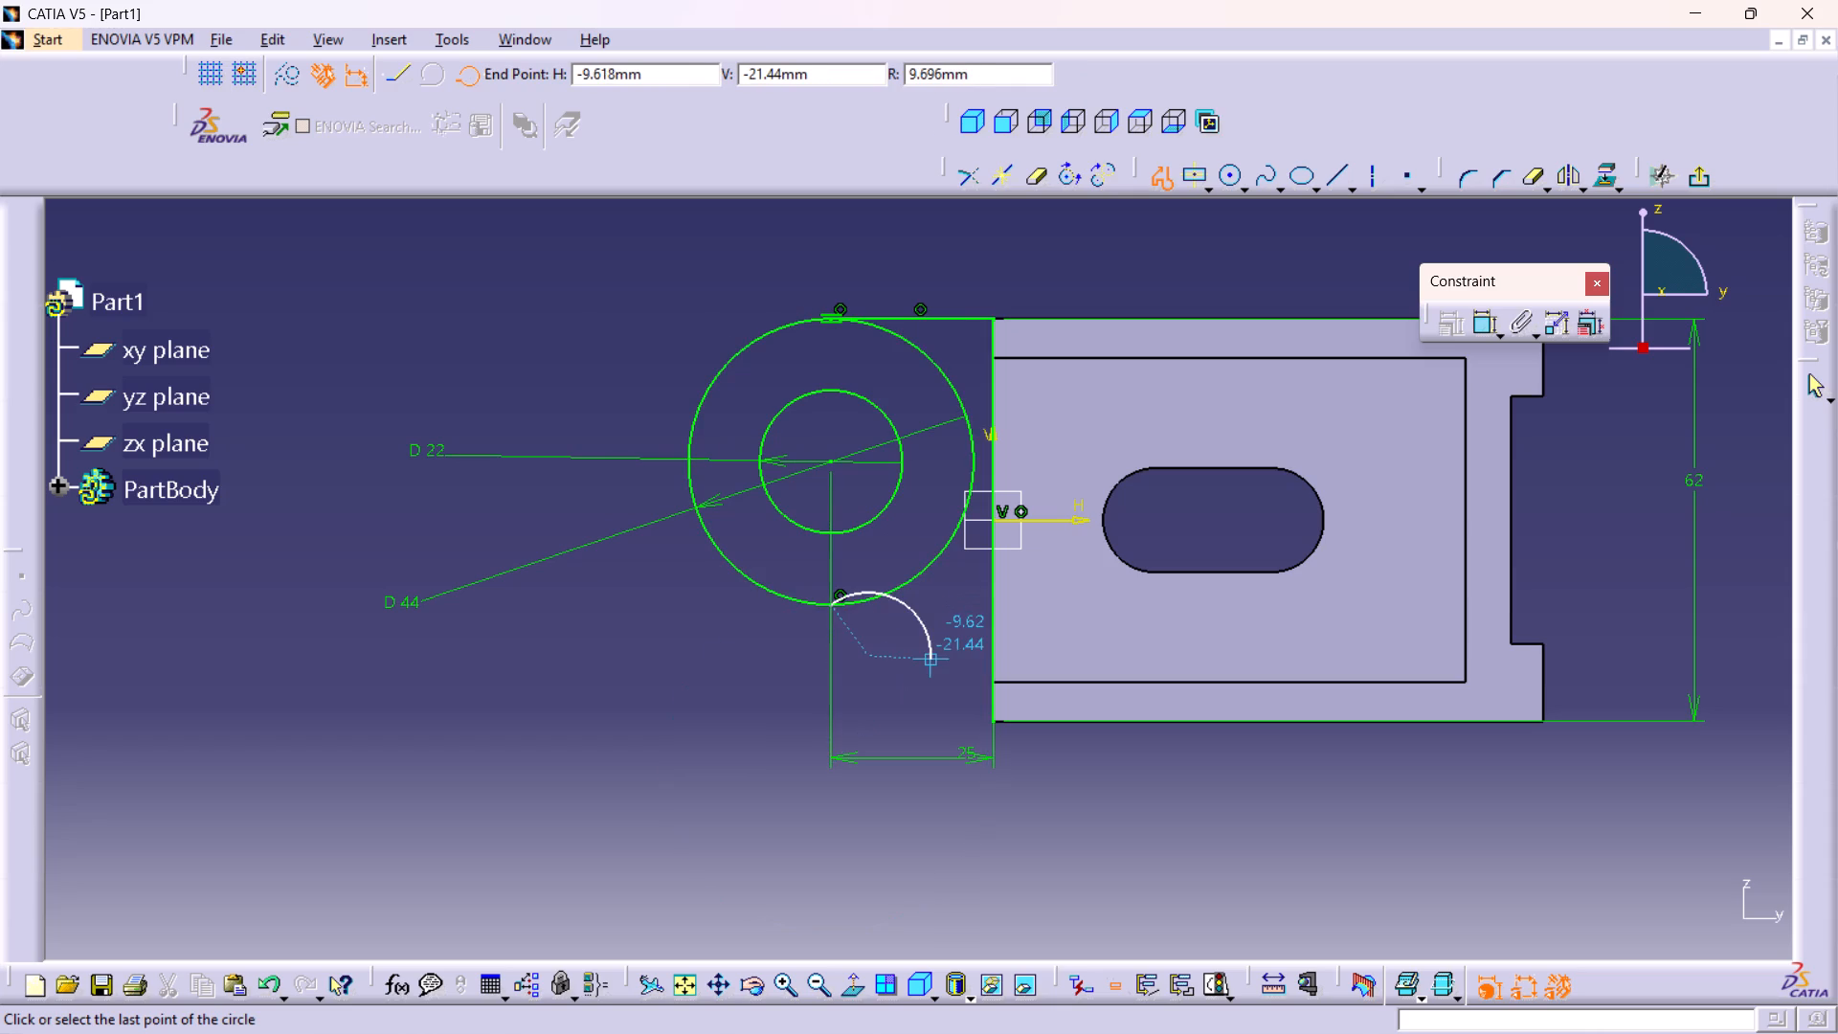
left_click(934, 656)
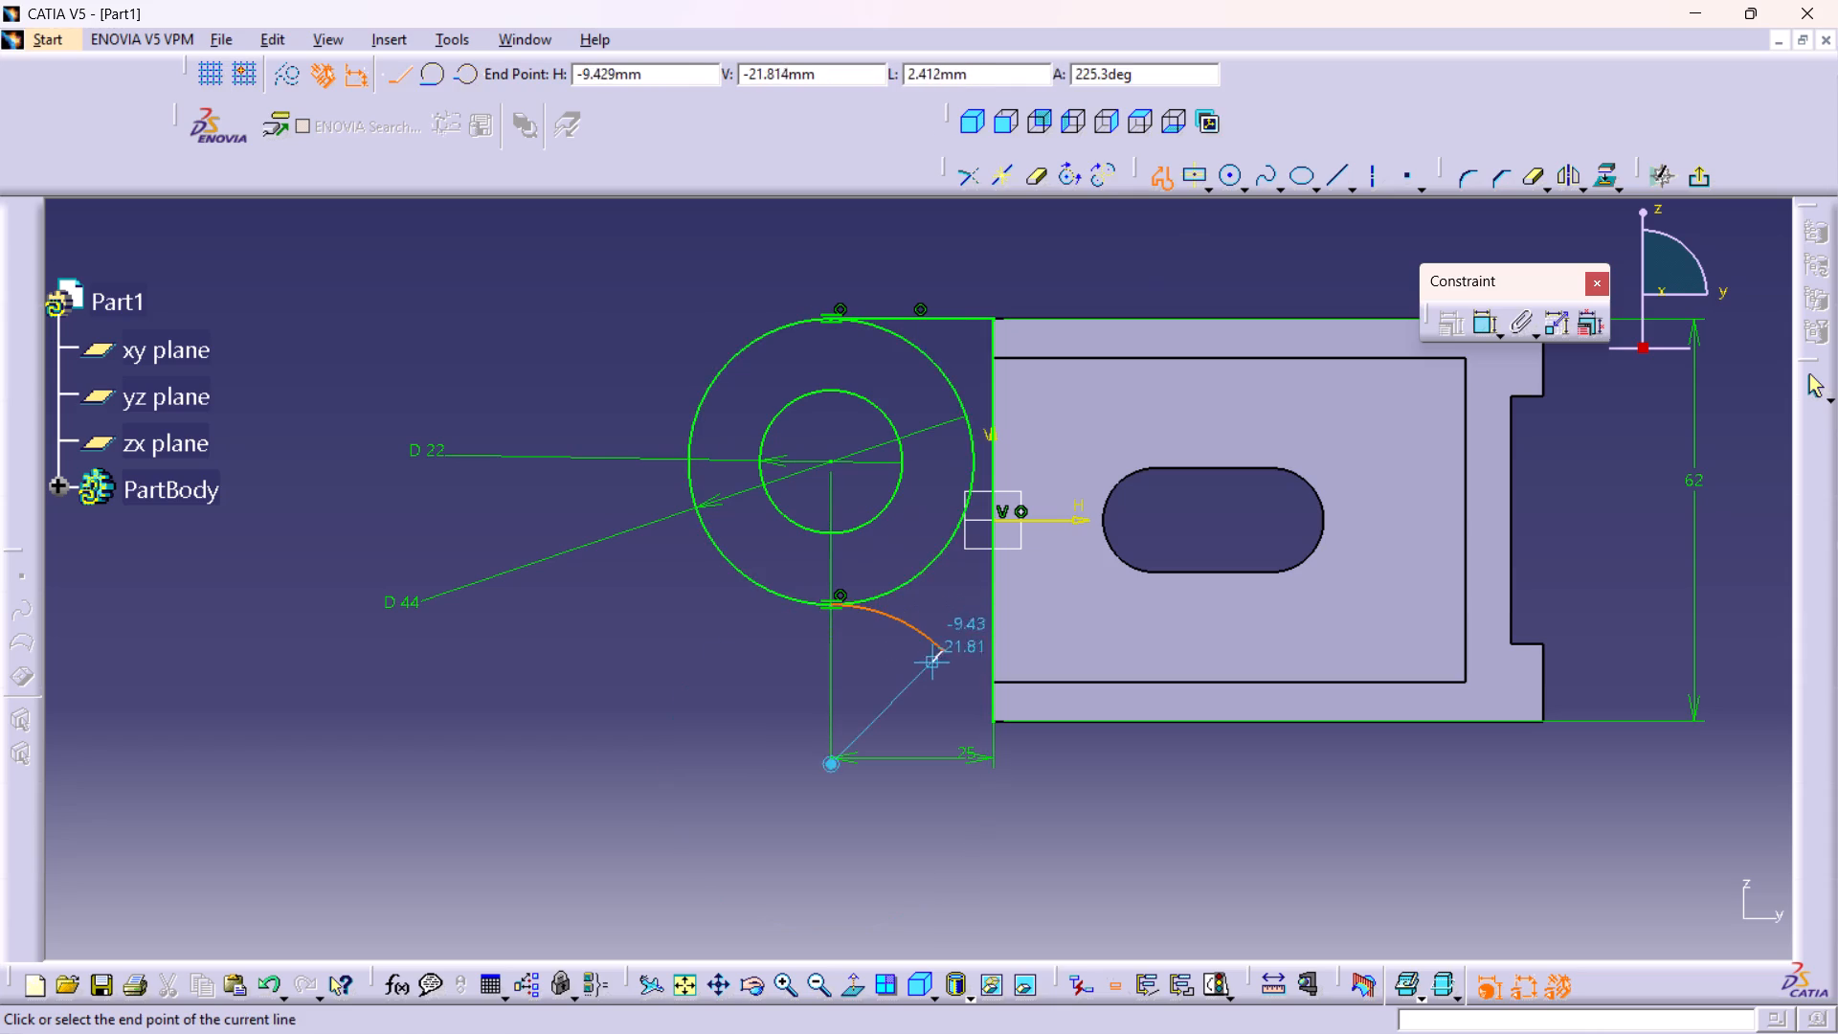
left_click(472, 68)
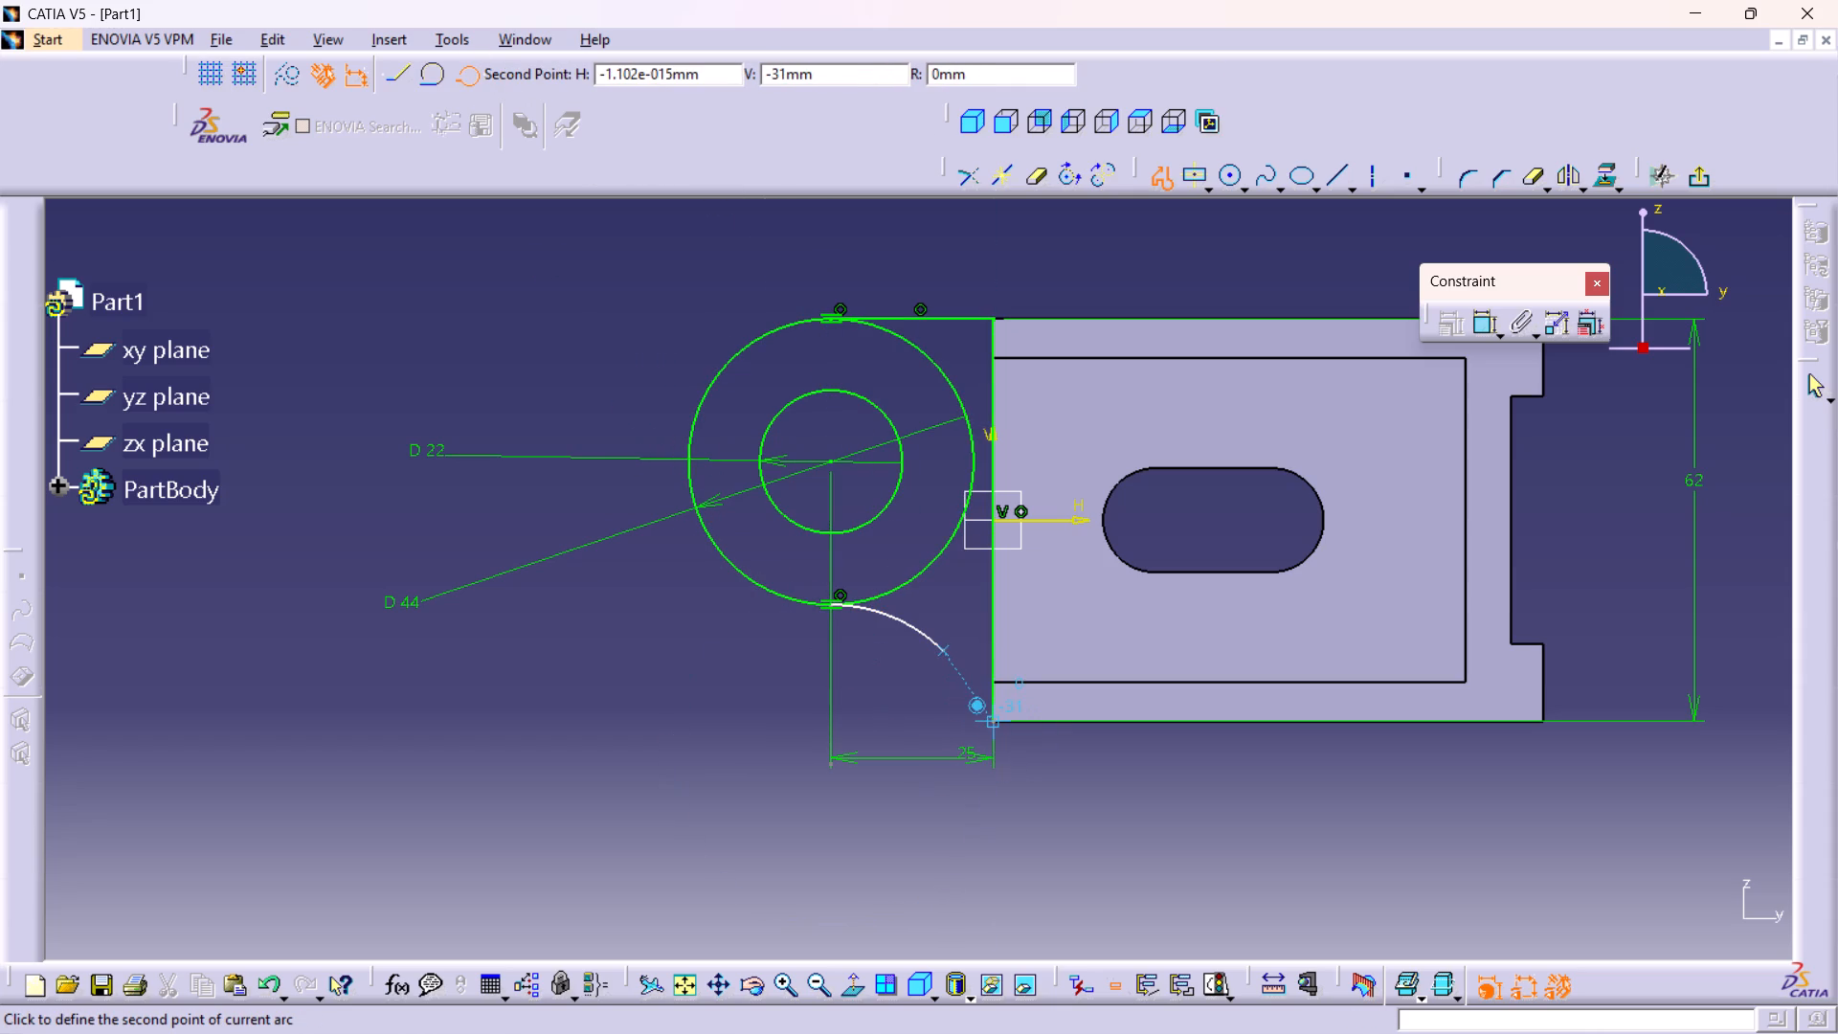
left_click(967, 705)
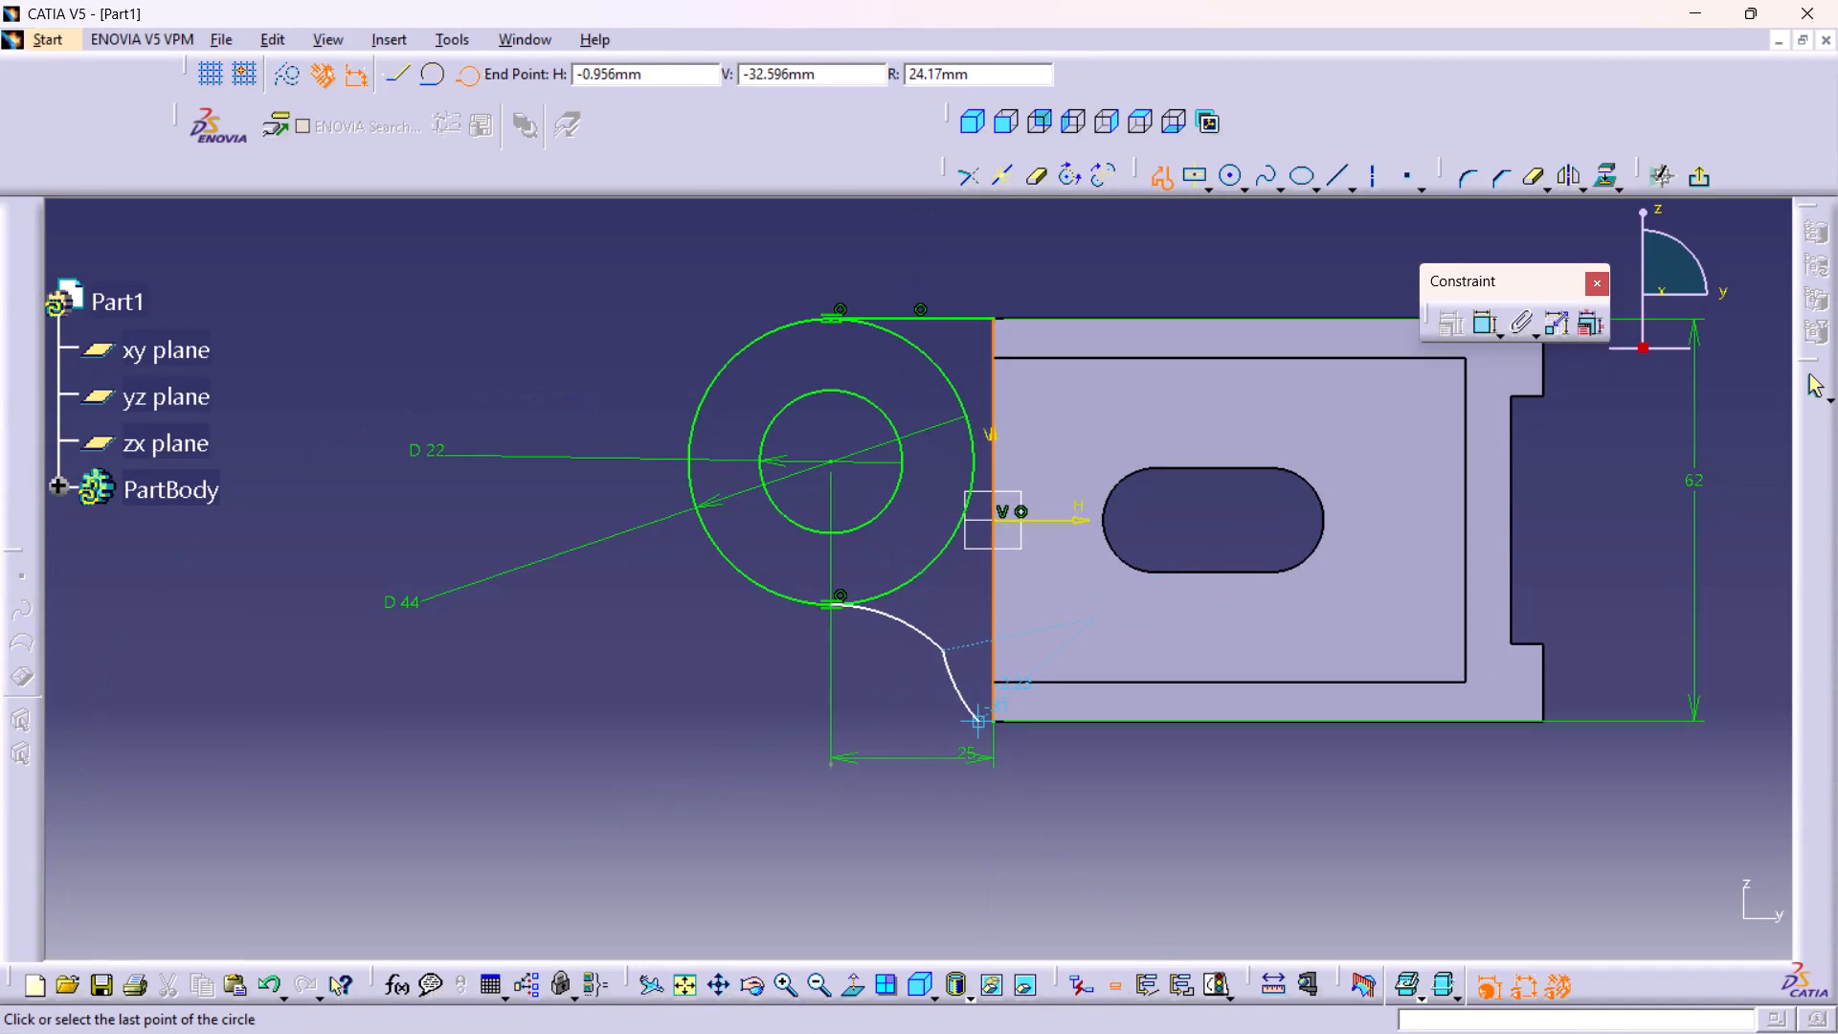
left_click(993, 720)
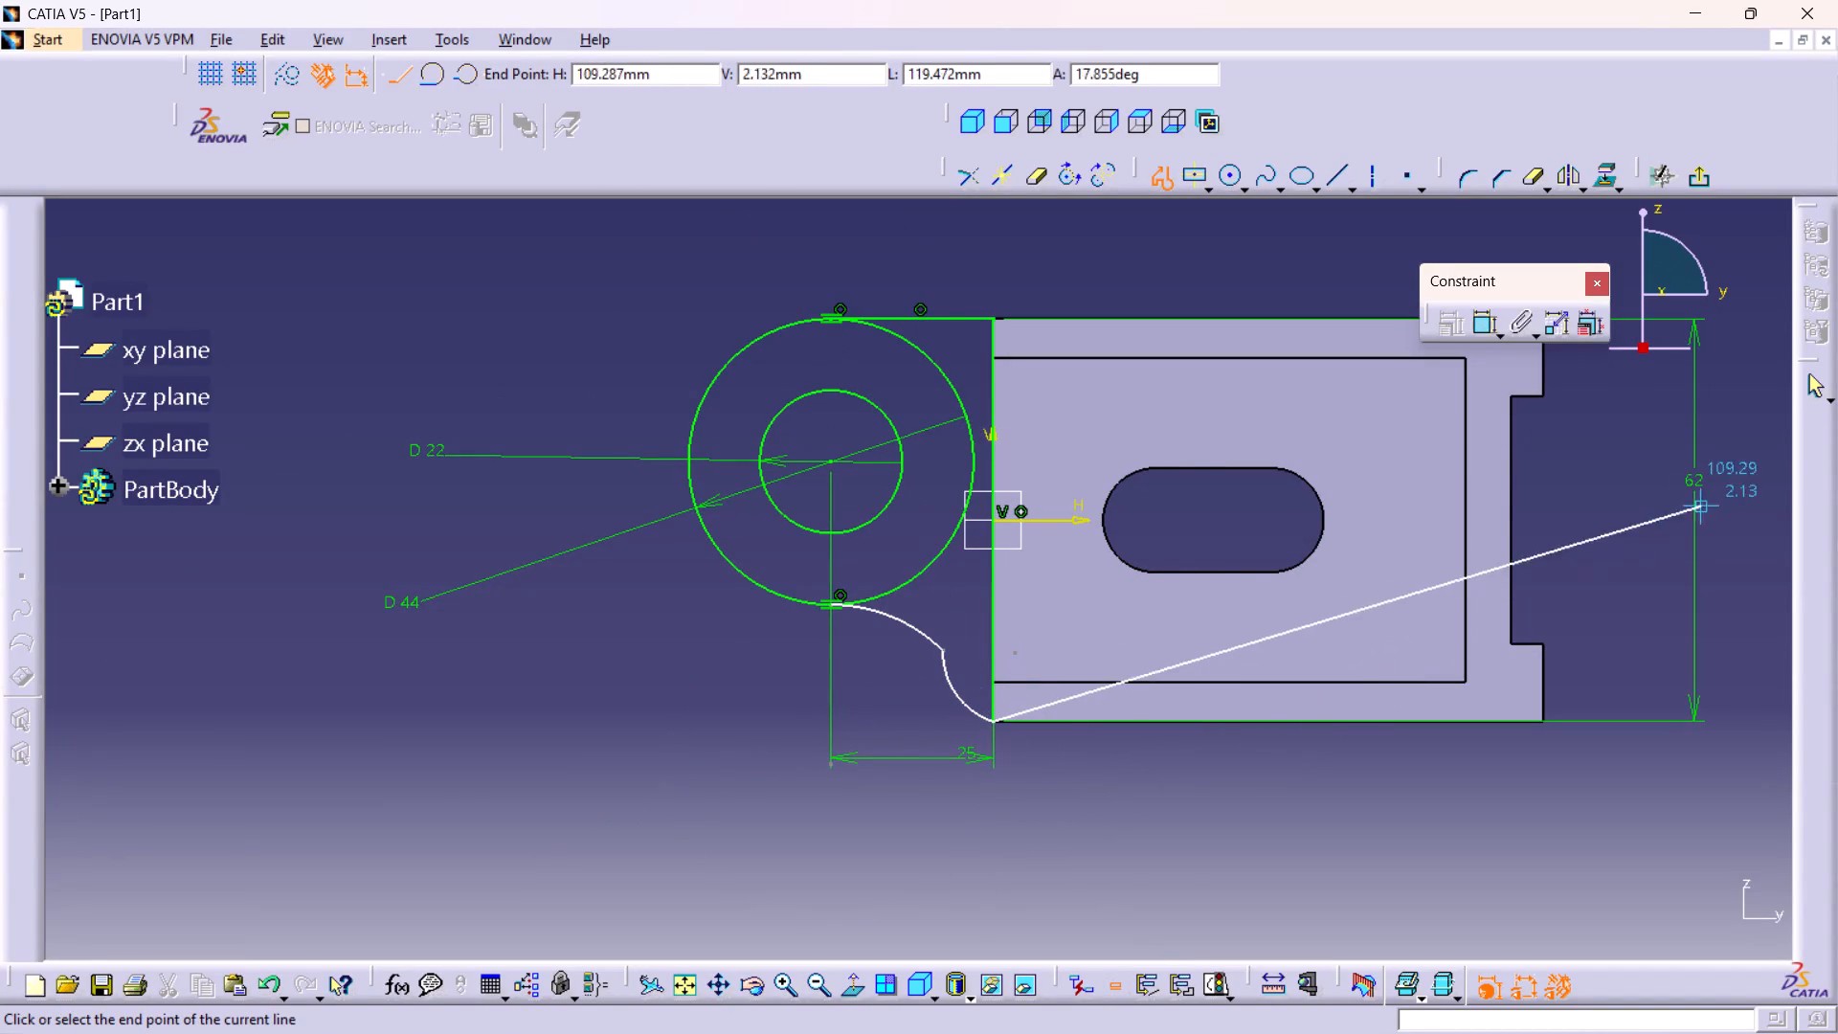
left_click(1811, 395)
left_click(1655, 605)
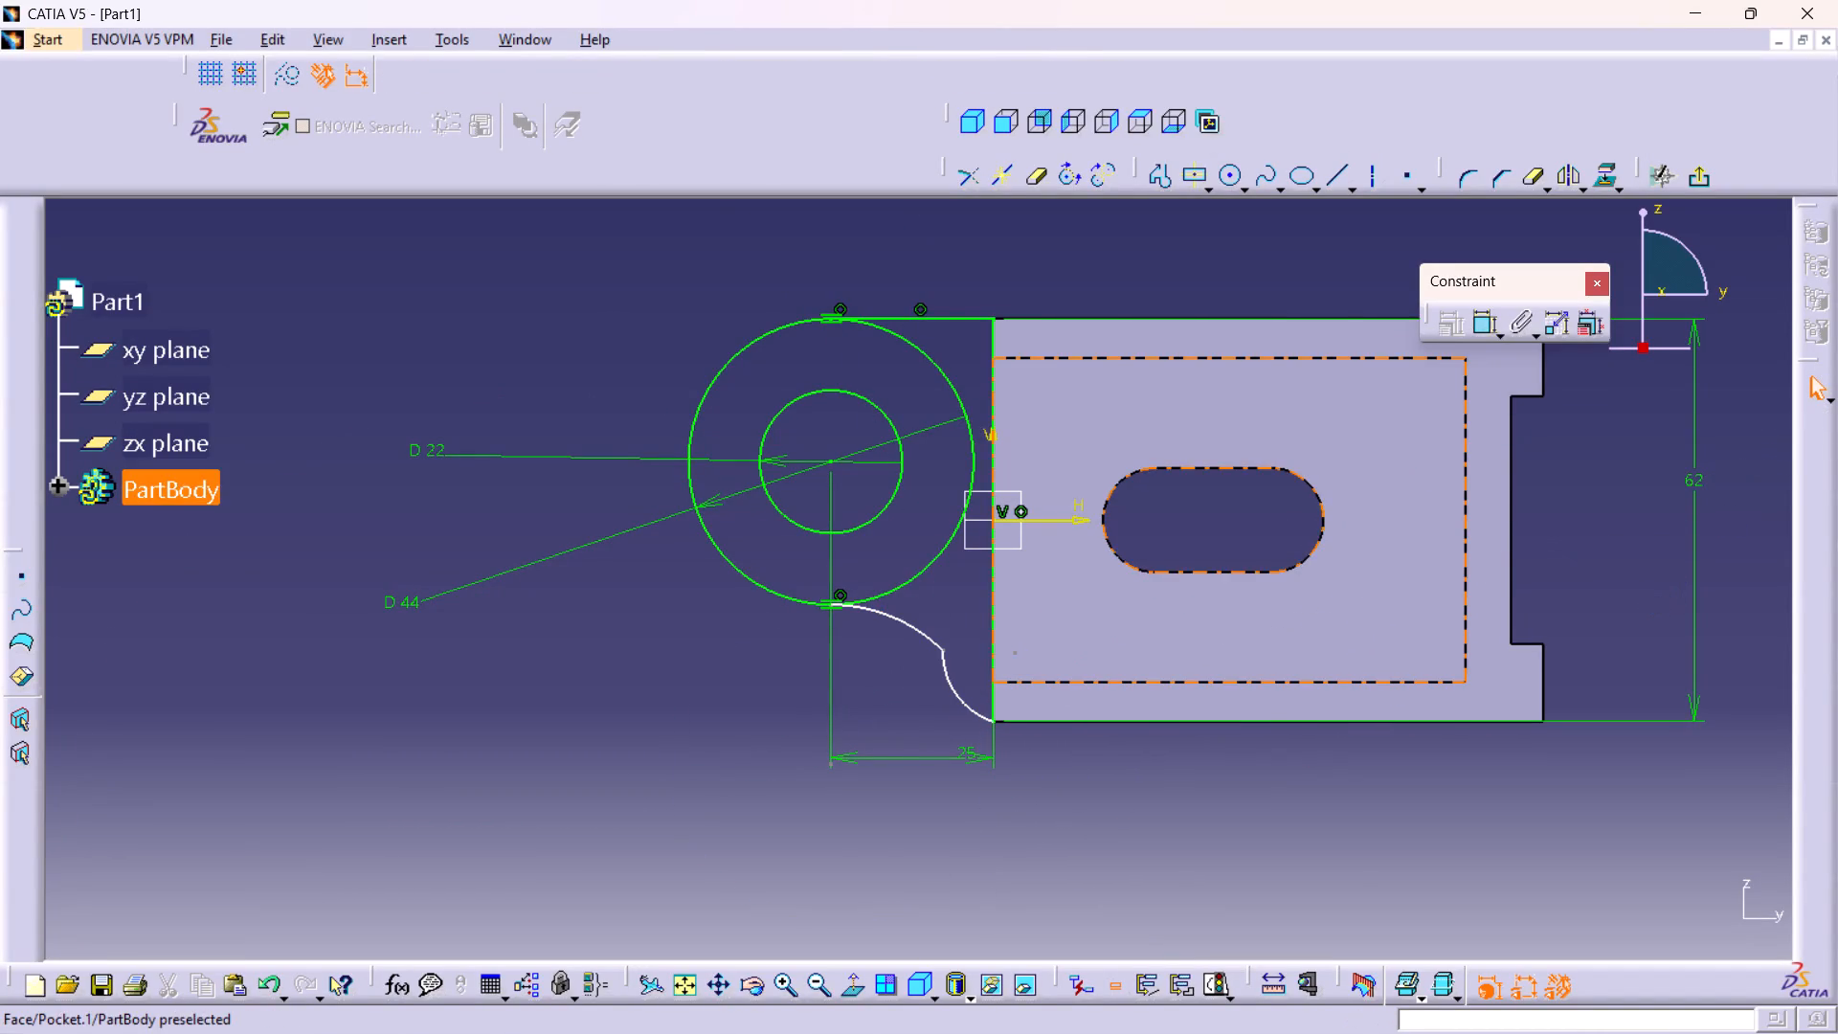
Dimension the radius of the arc starting at the 44 mm circle's bottom and set it to 18 mm.
double_click(1480, 320)
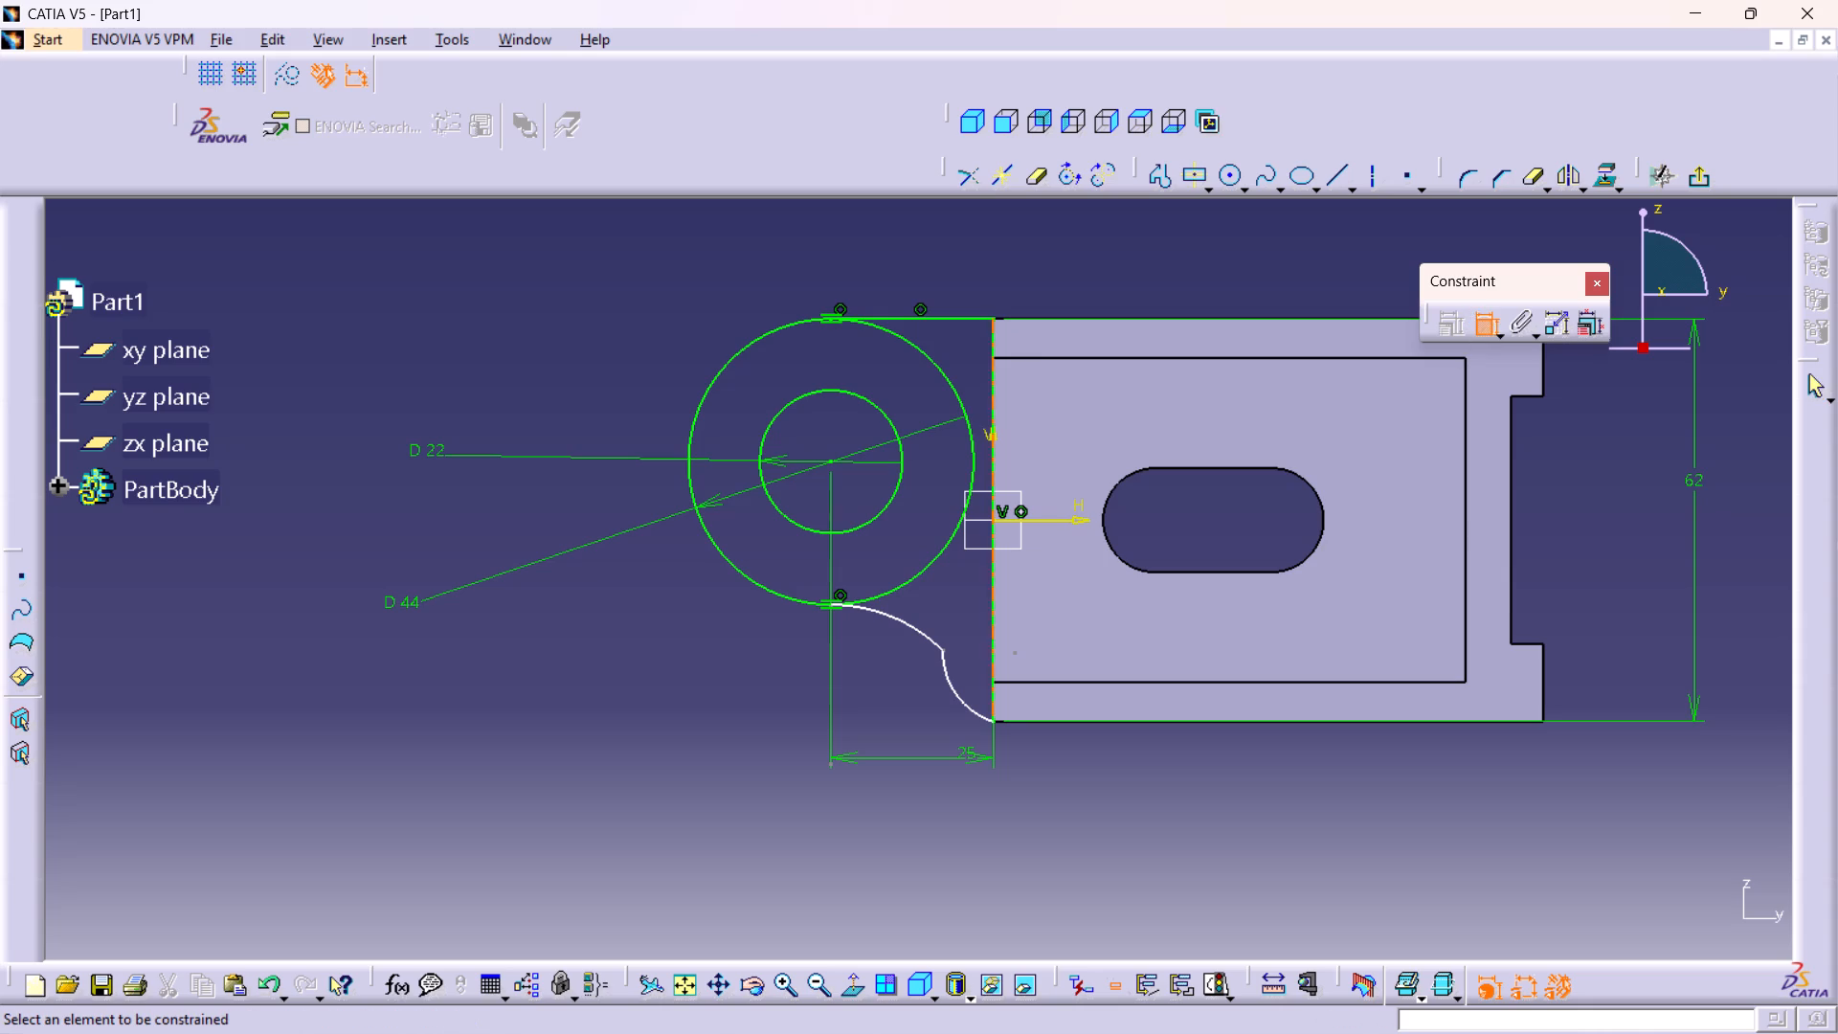
left_click(908, 623)
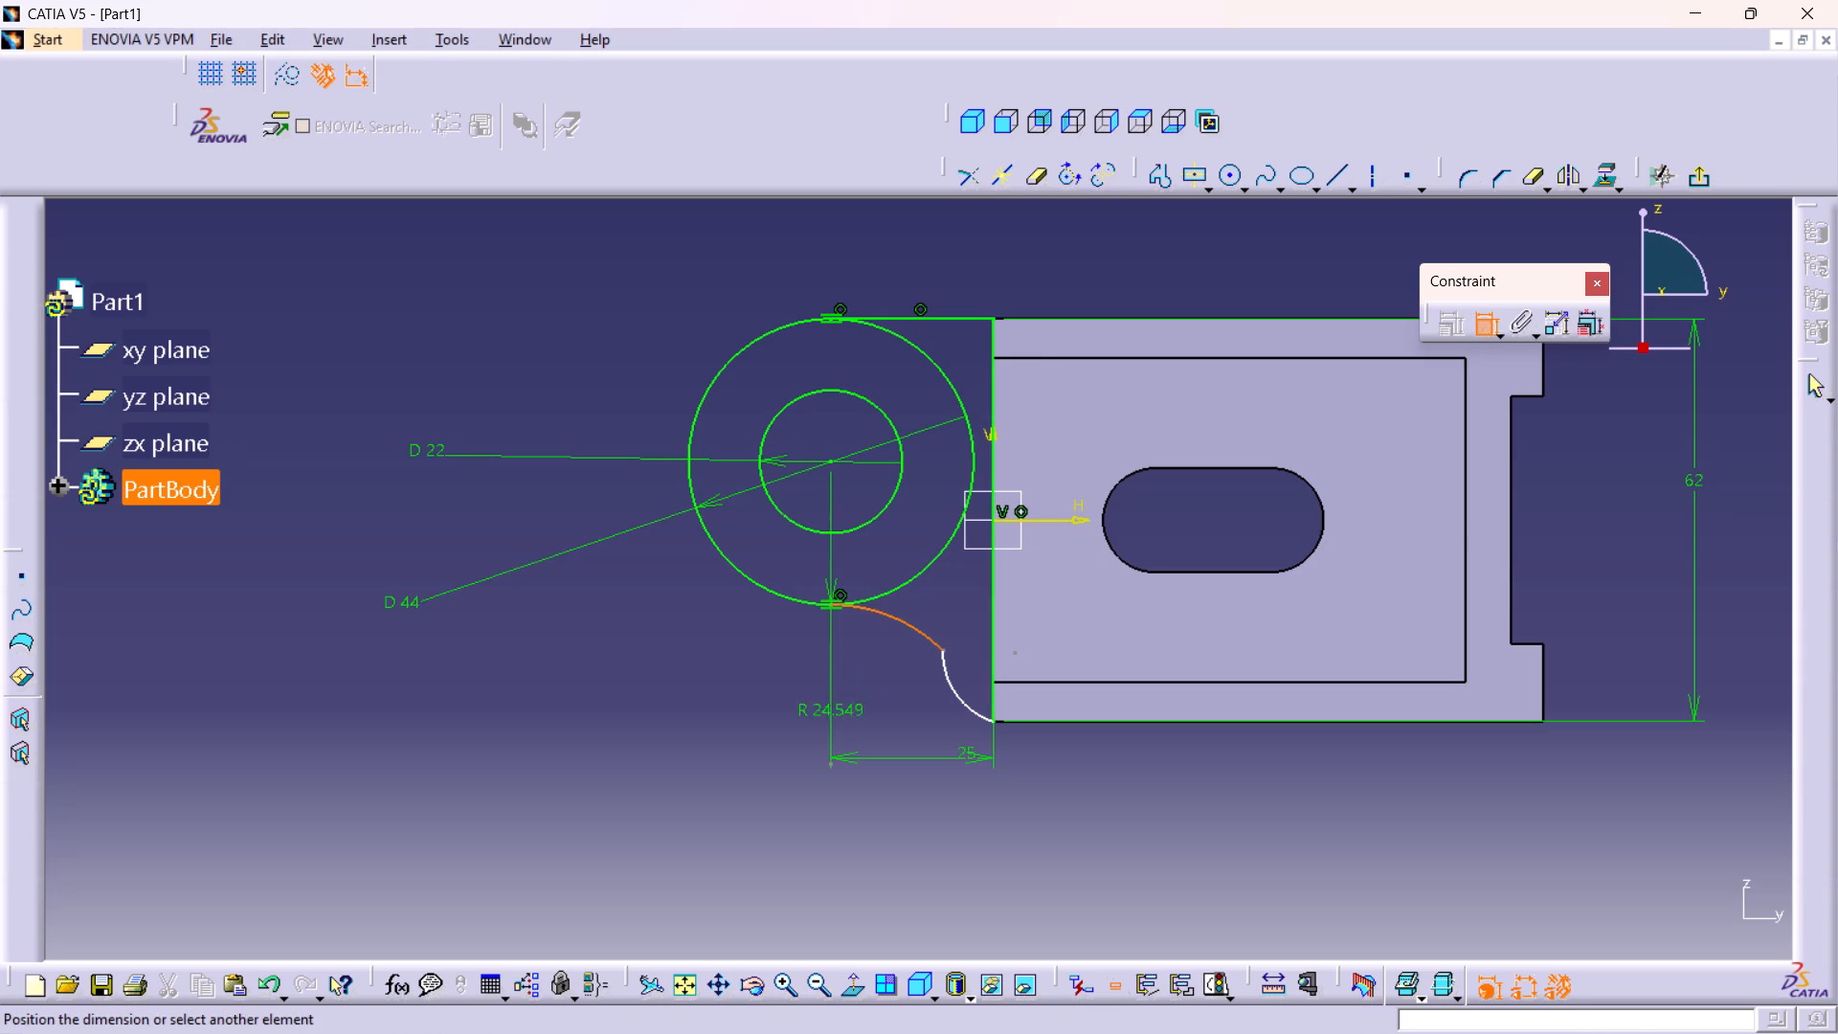
left_click(873, 668)
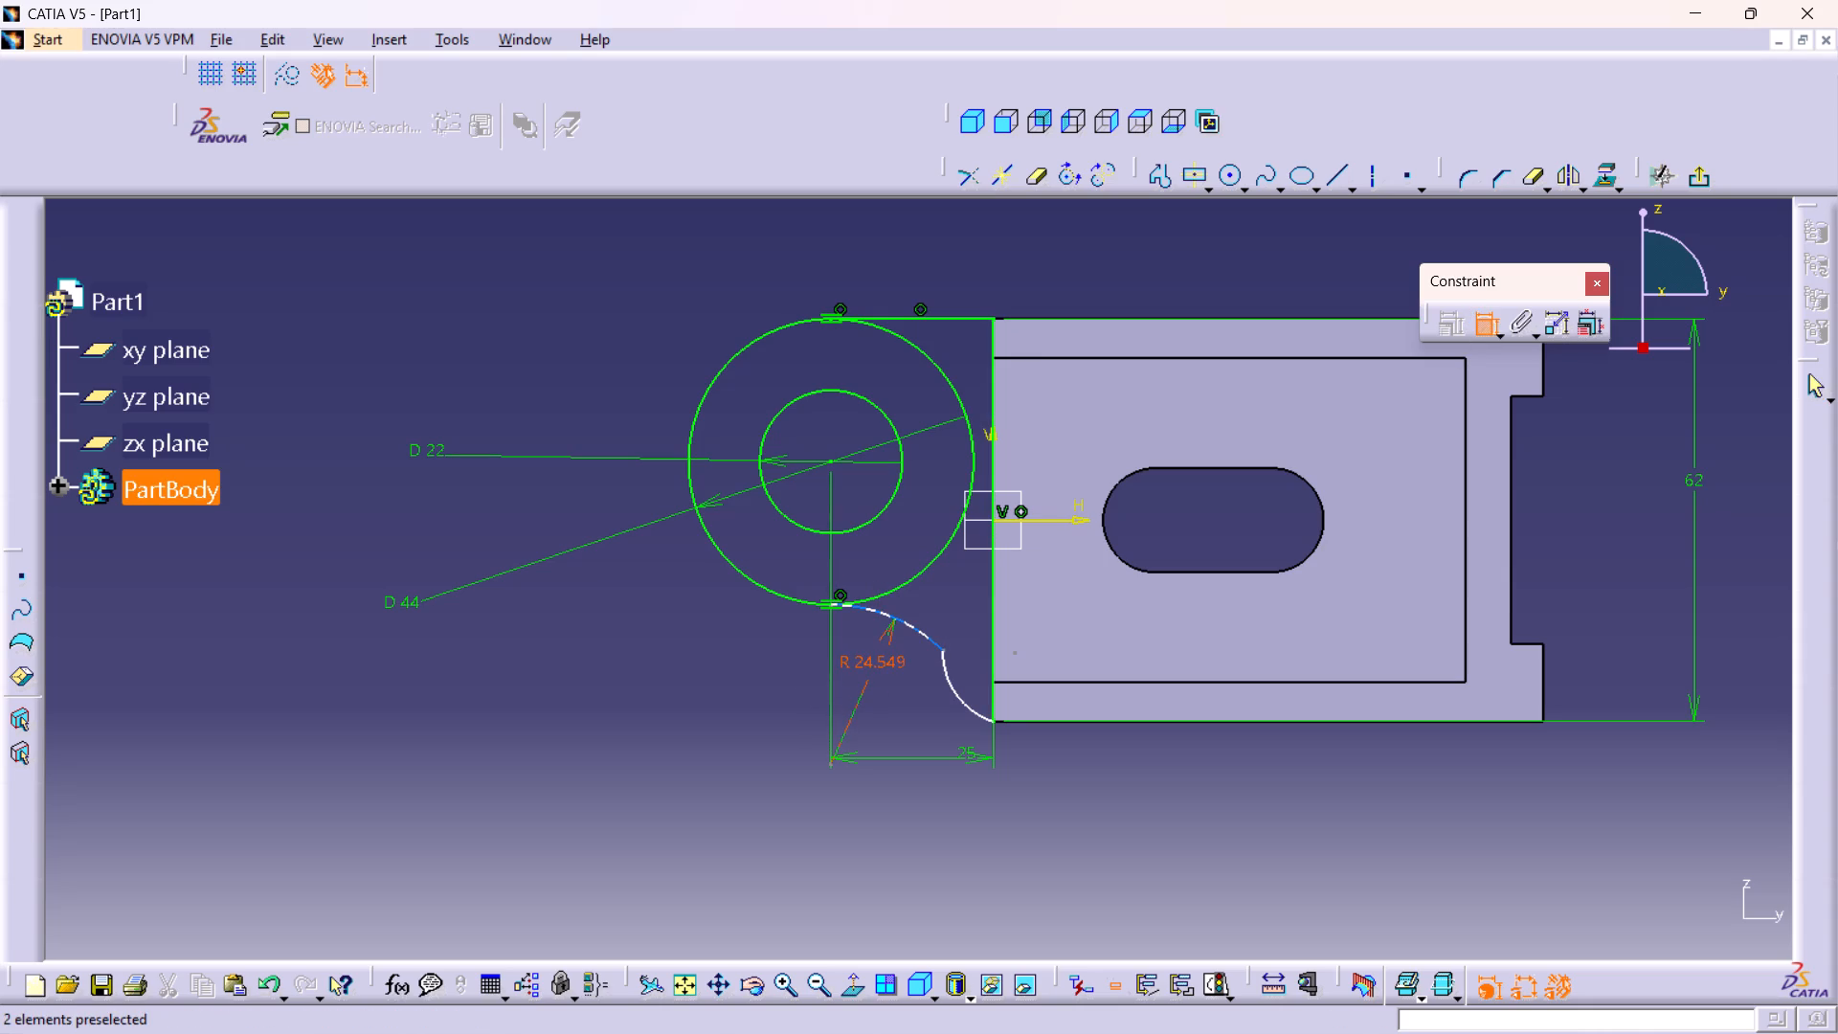
double_click(876, 663)
type("18")
key("Return")
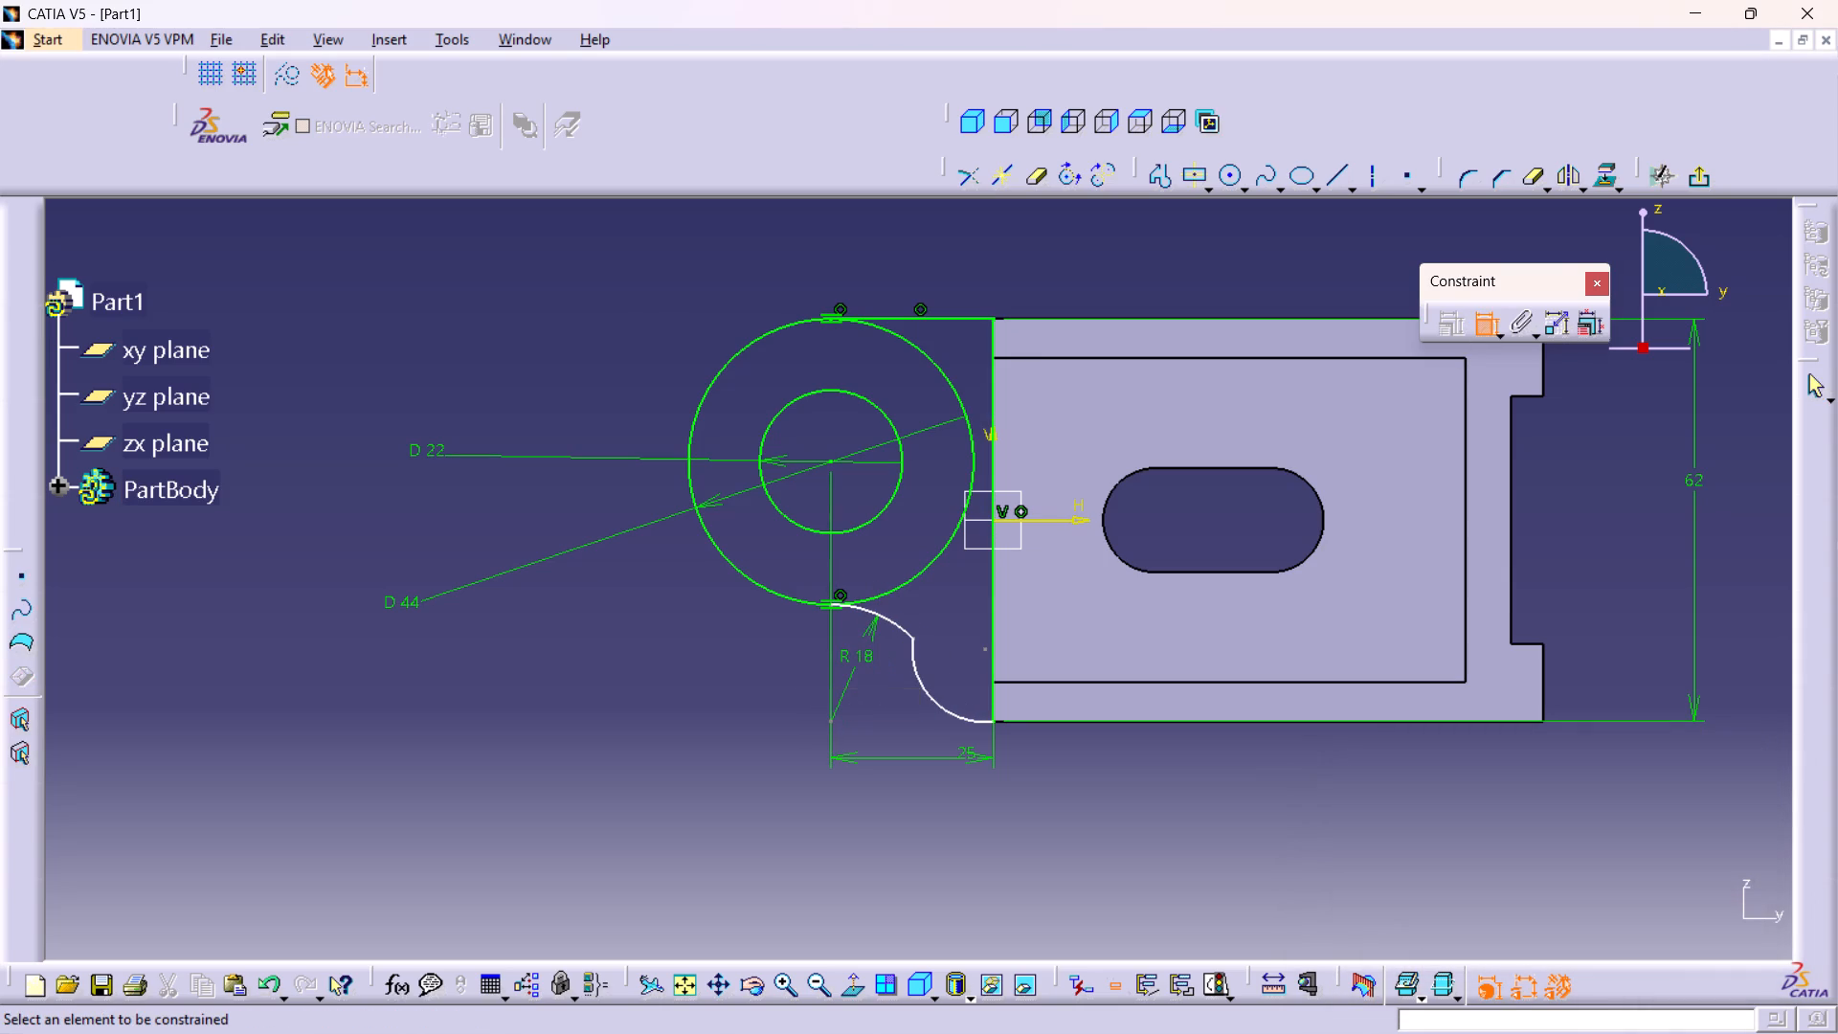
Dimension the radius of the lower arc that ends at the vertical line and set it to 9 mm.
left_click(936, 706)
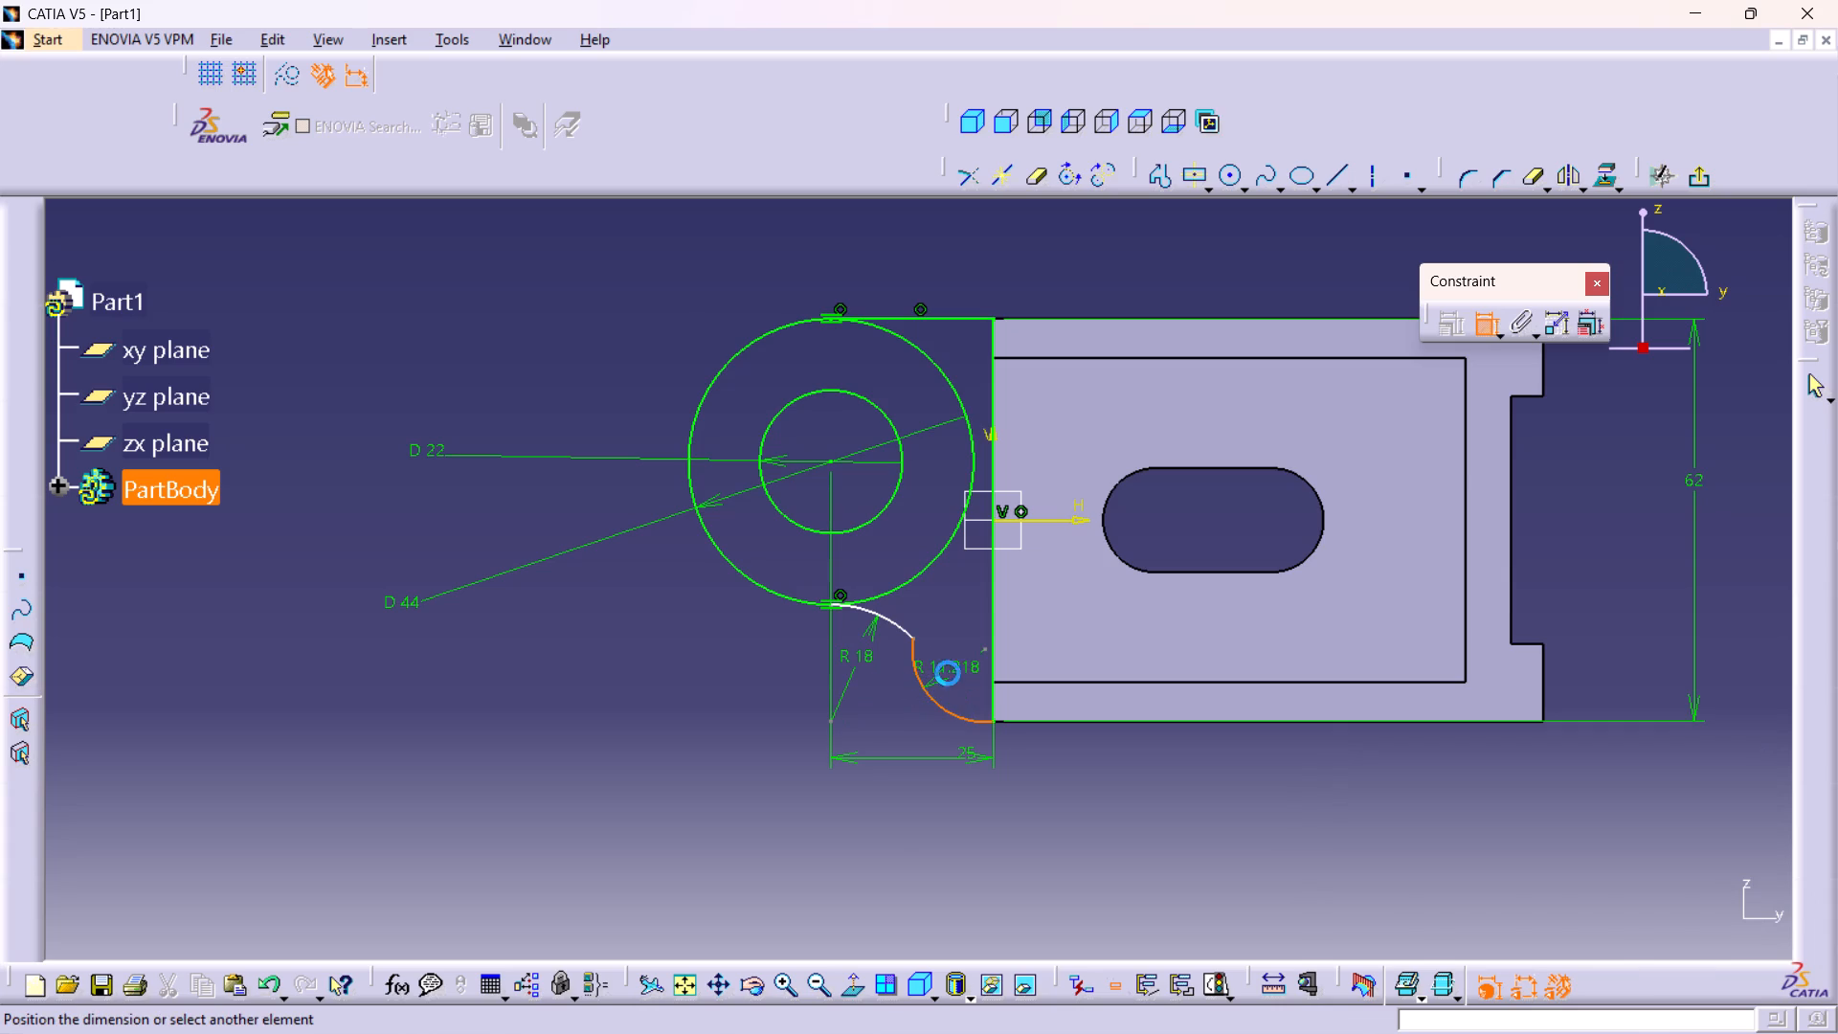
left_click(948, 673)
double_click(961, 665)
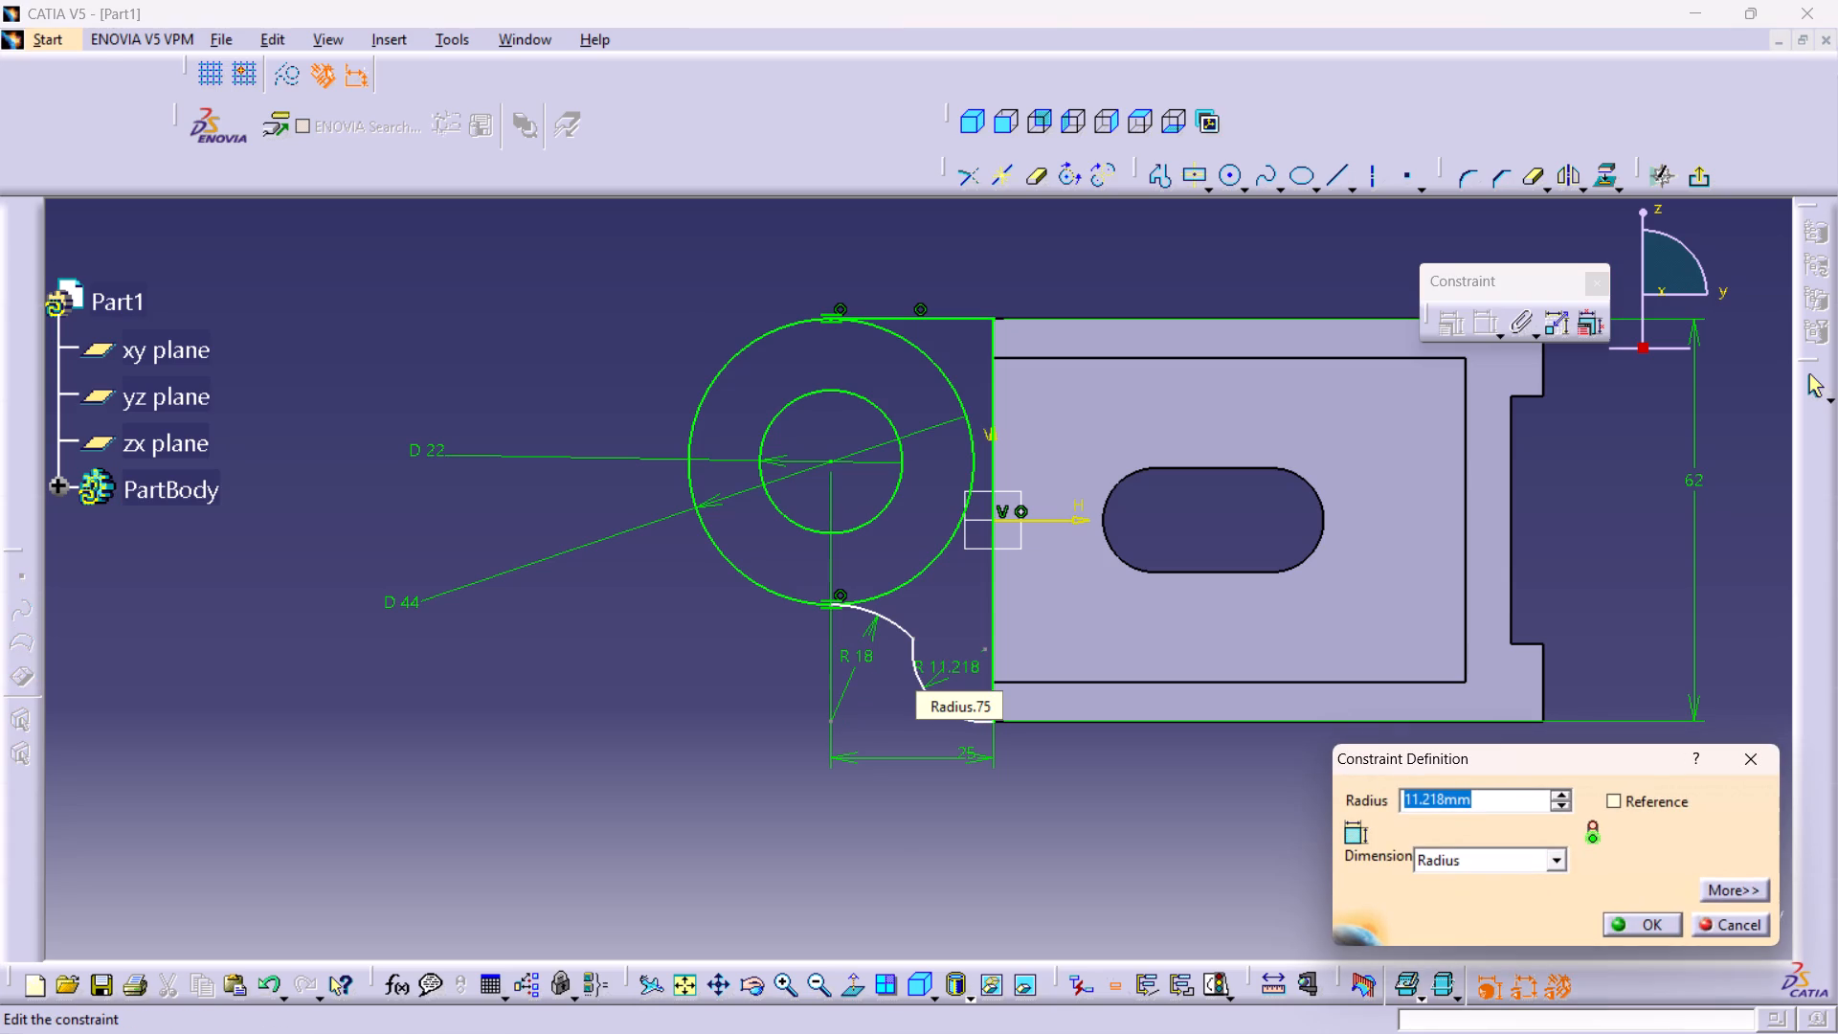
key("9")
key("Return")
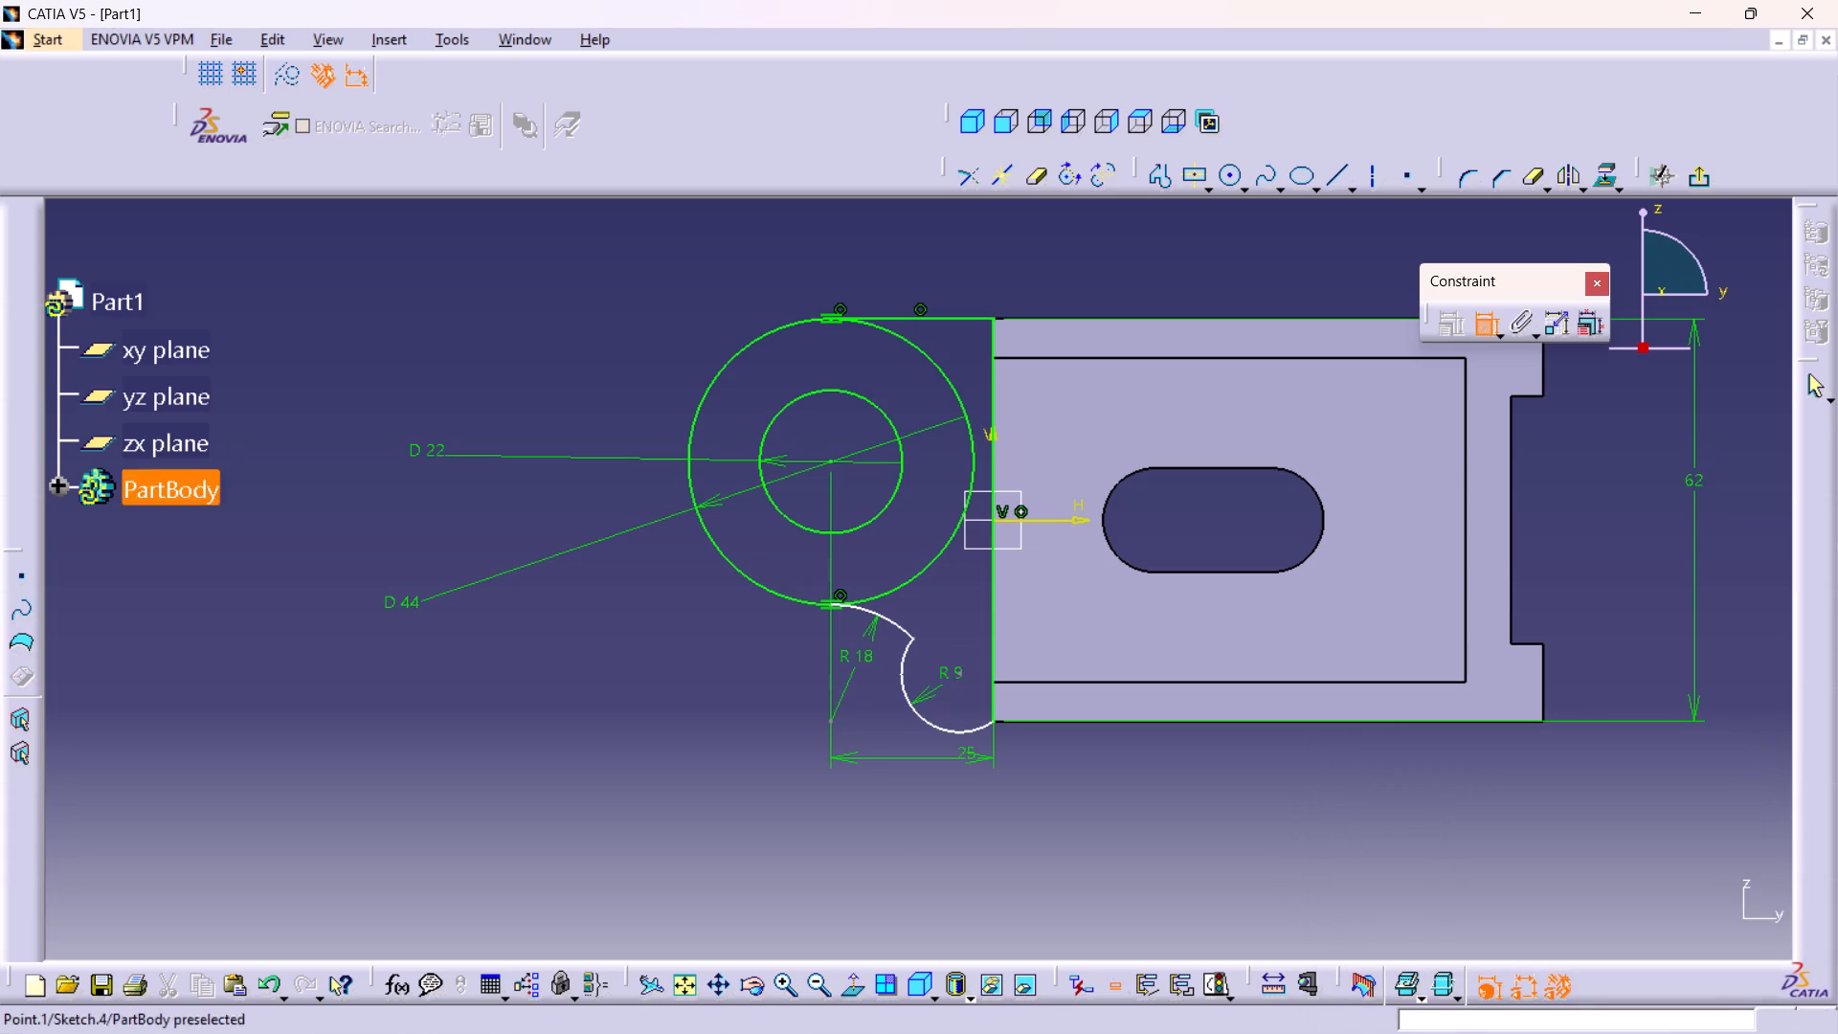
Undo the two arc radius dimensions and the two joined arcs below the 44 mm circle.
key("ctrl+z")
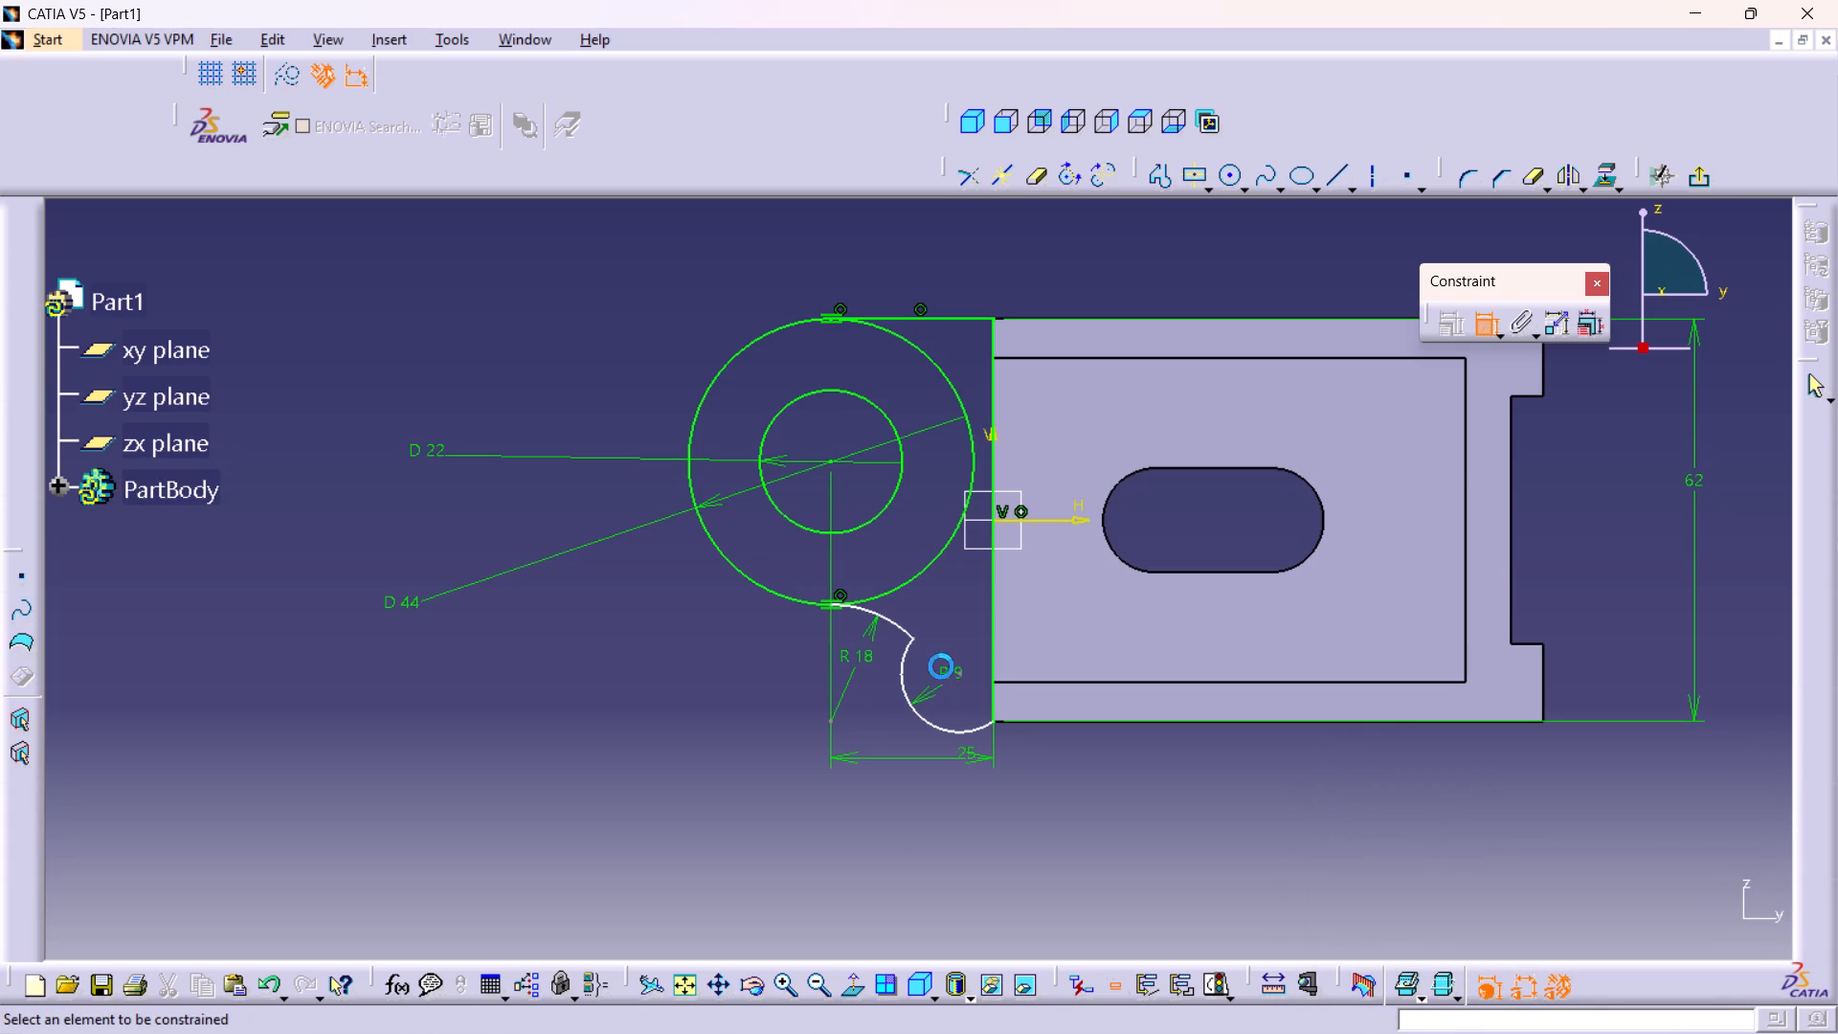
key("ctrl+z")
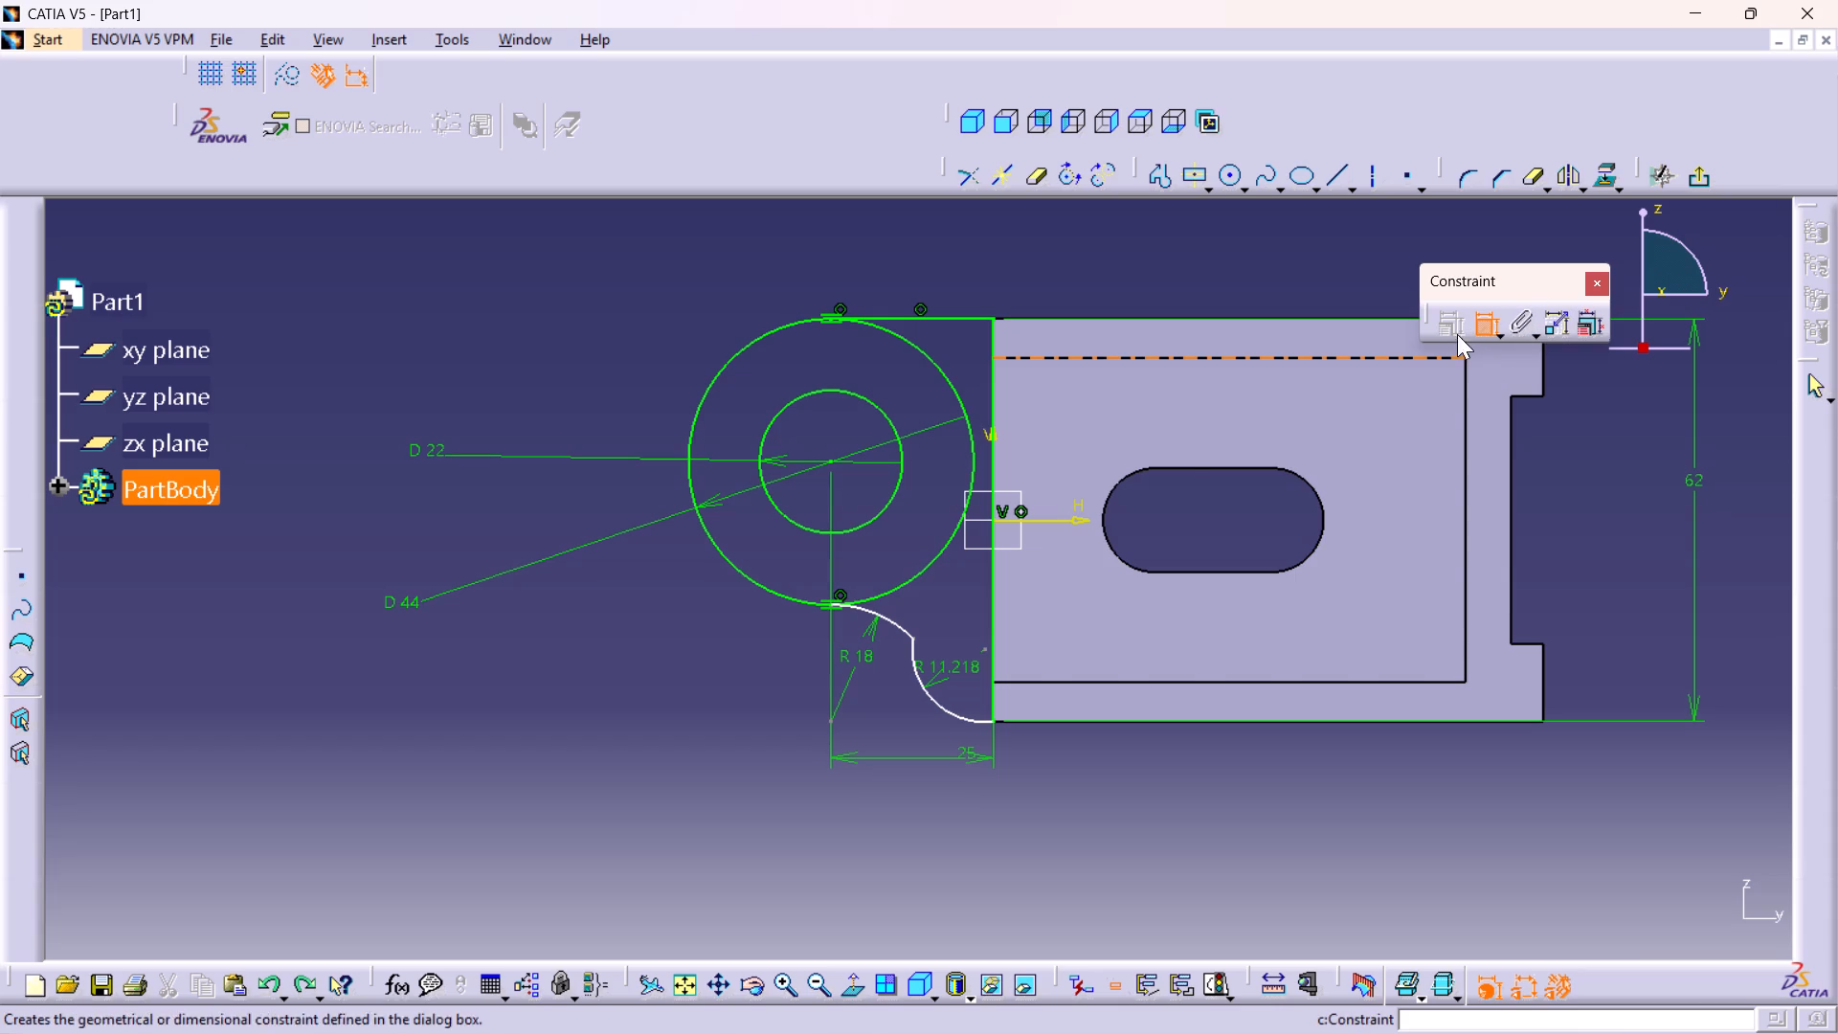
left_click(1483, 323, "ctrl")
key("ctrl+z")
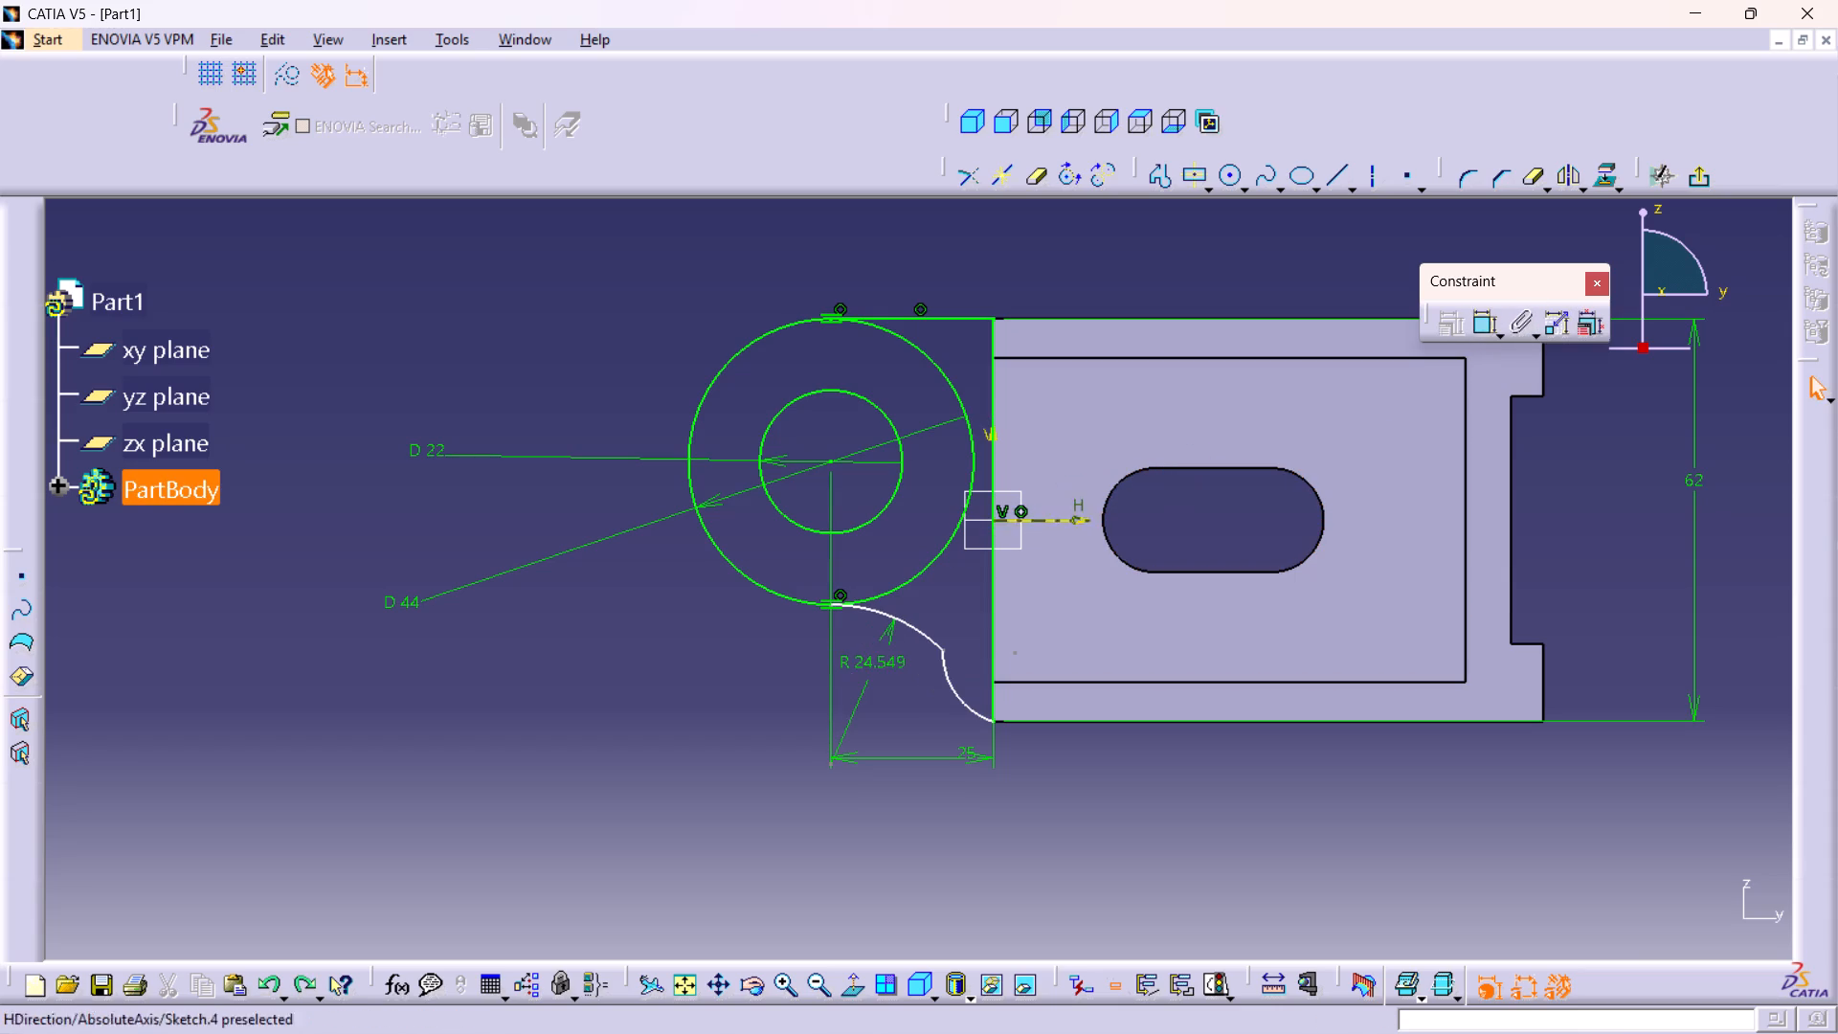
key("ctrl+z")
key("ctrl+z")
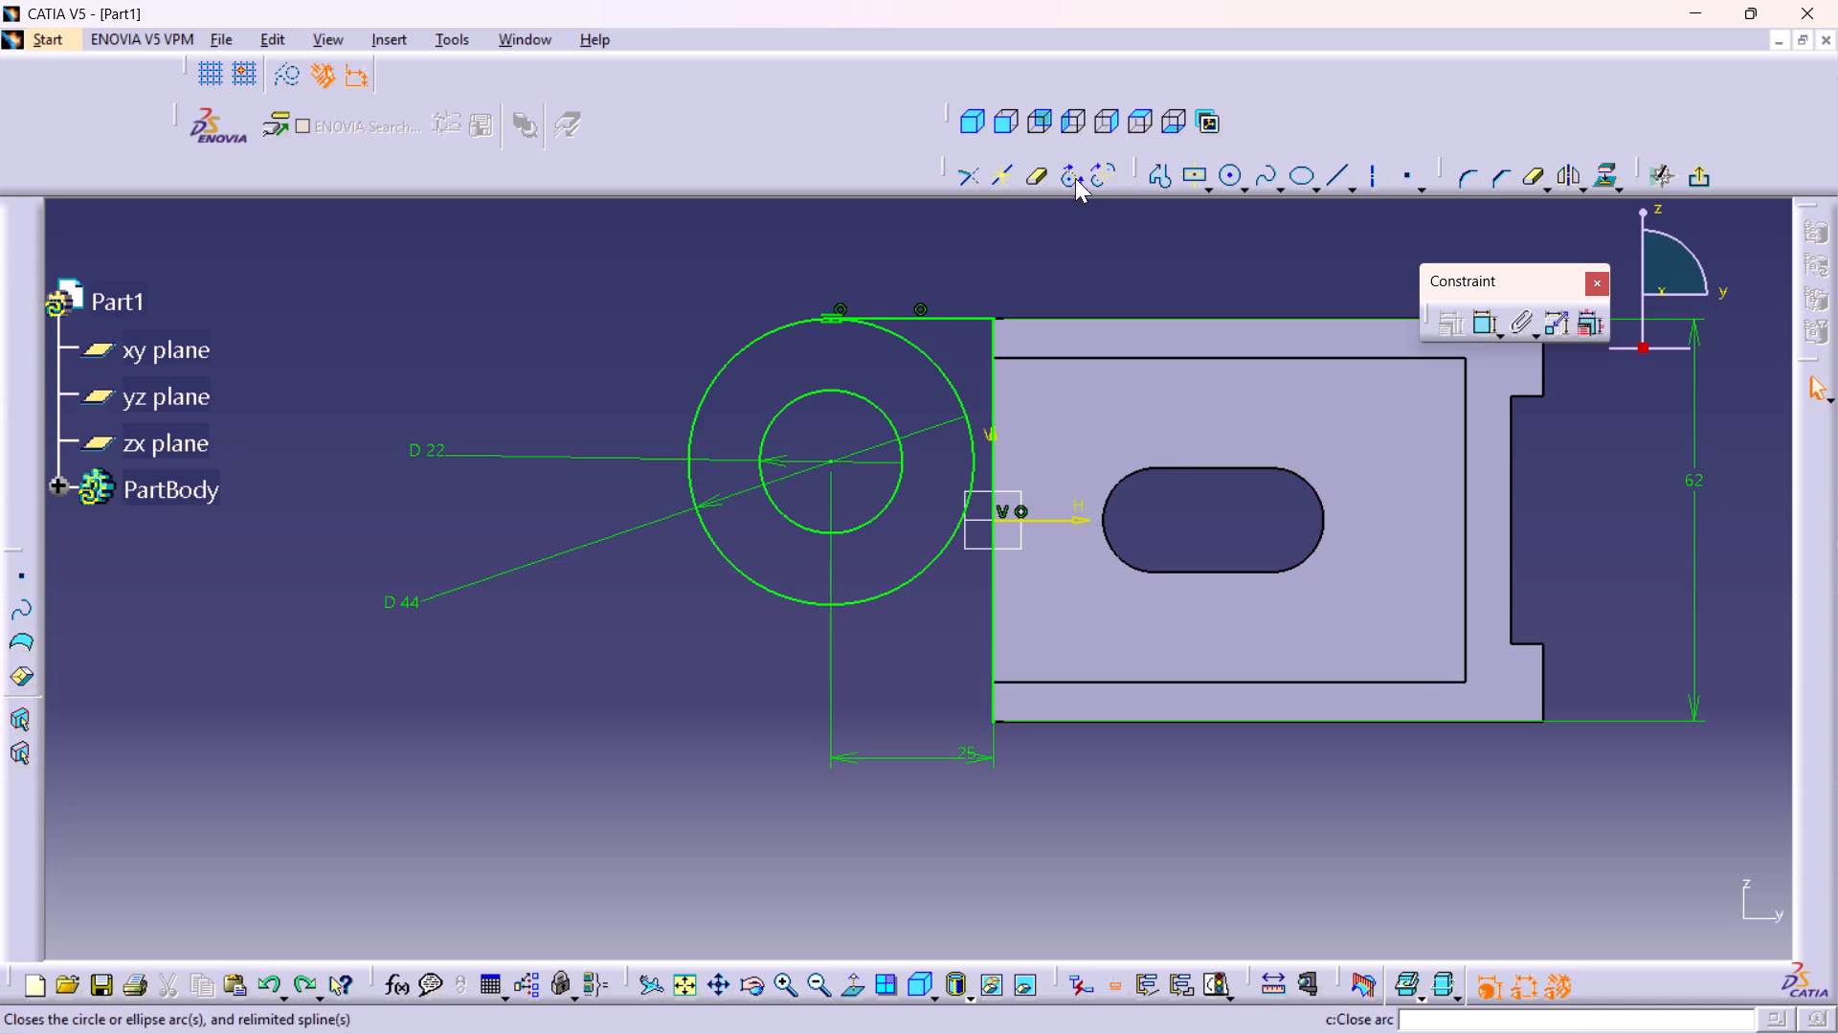
Sketch two joined three-point arcs from the vertical line's lower end to the 44 mm circle's bottom, with radii of about 10 mm and 23 mm.
double_click(1167, 186)
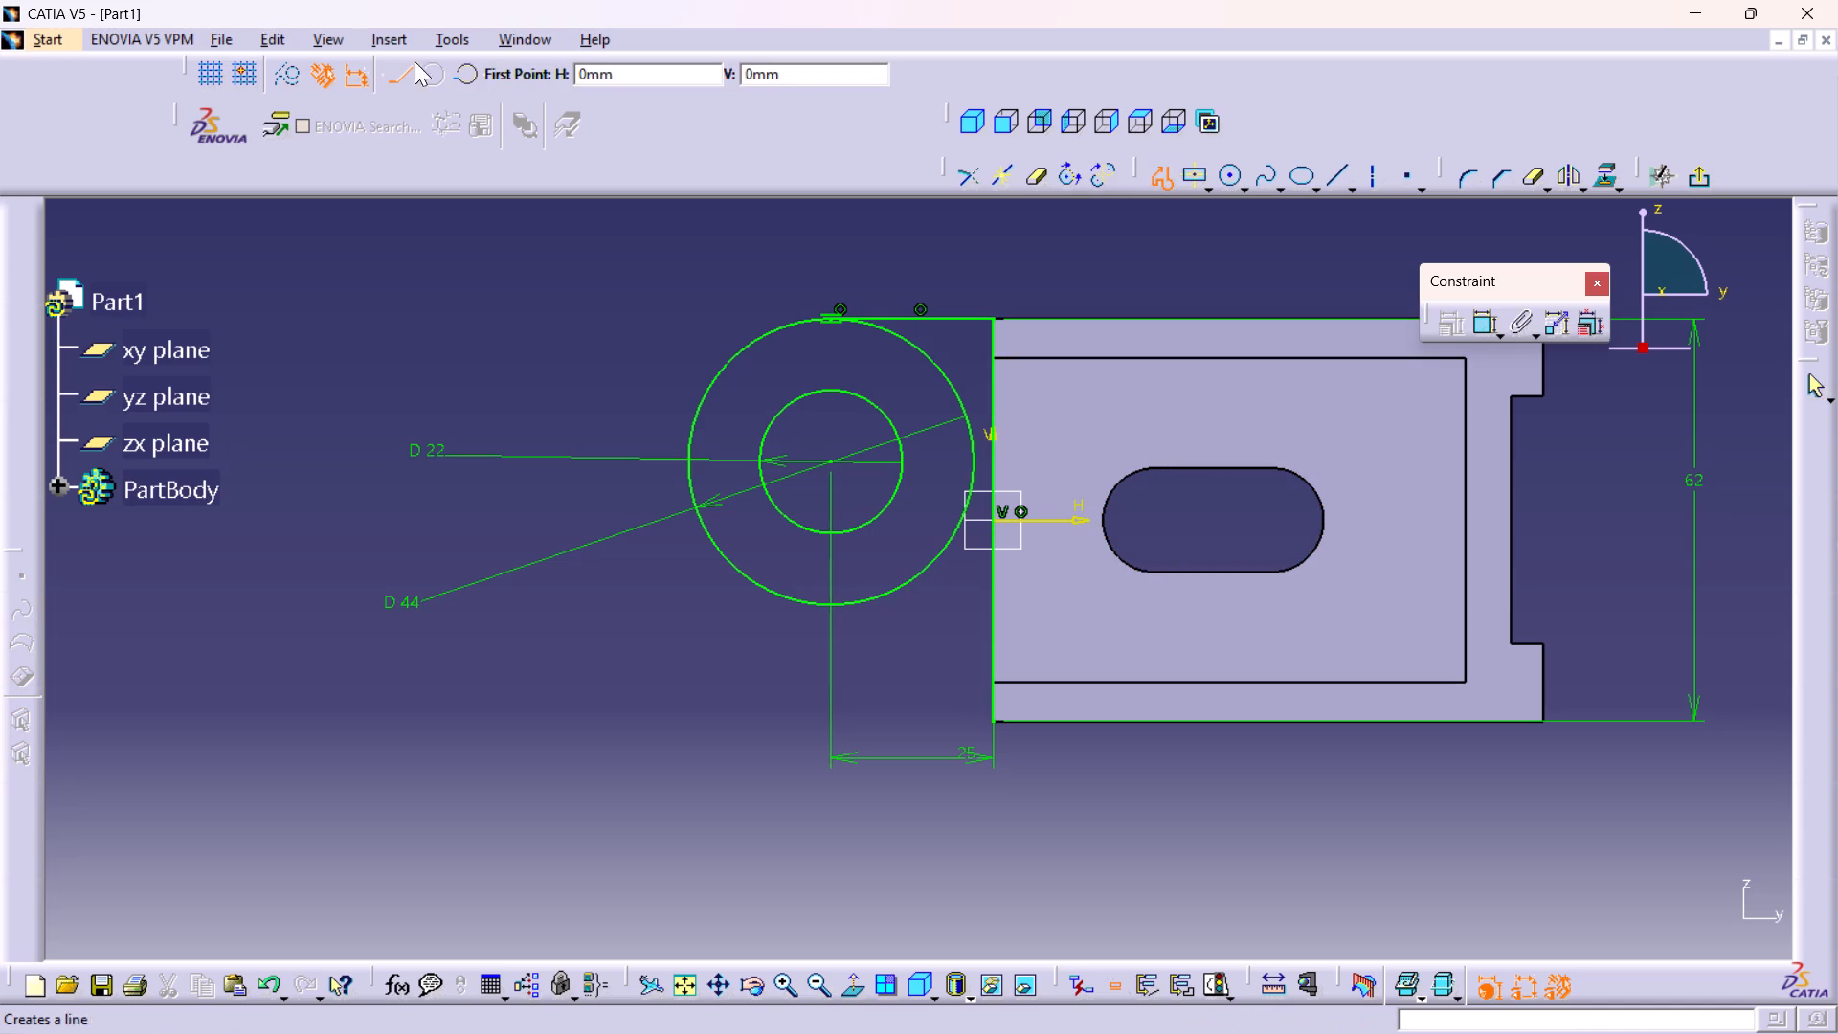
left_click(459, 83)
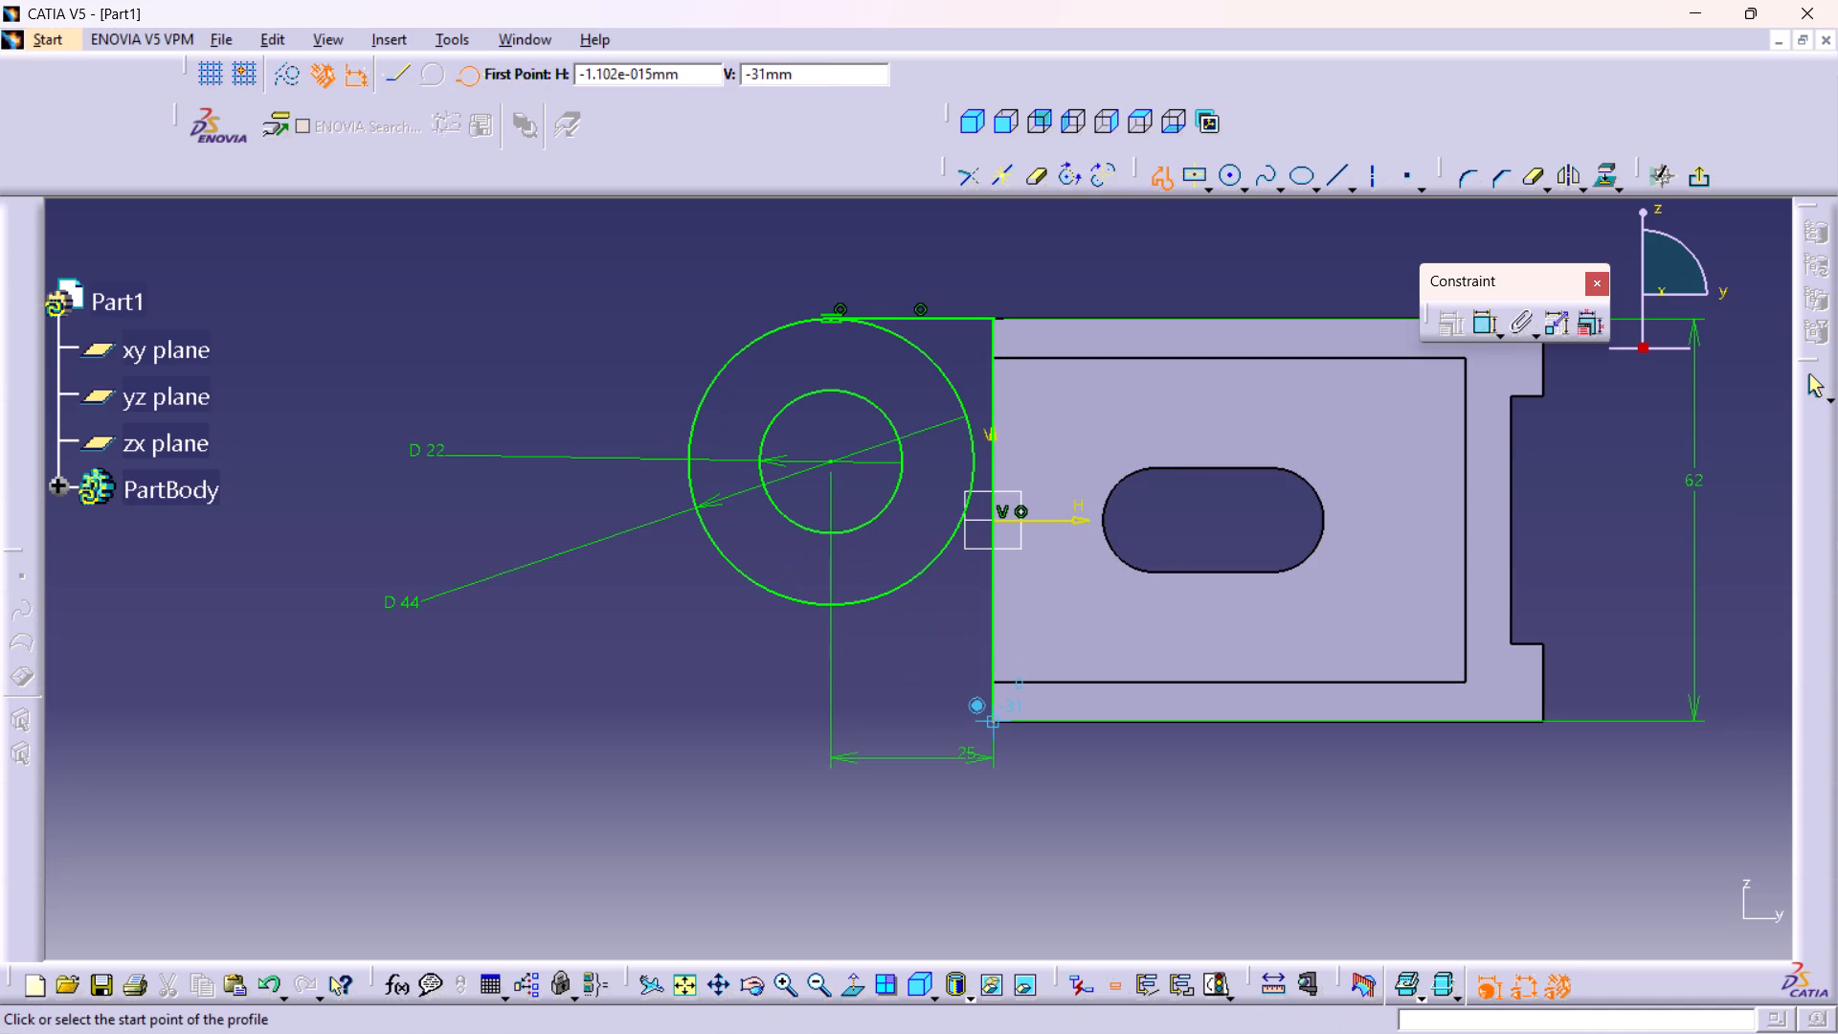
left_click(997, 725)
left_click(950, 686)
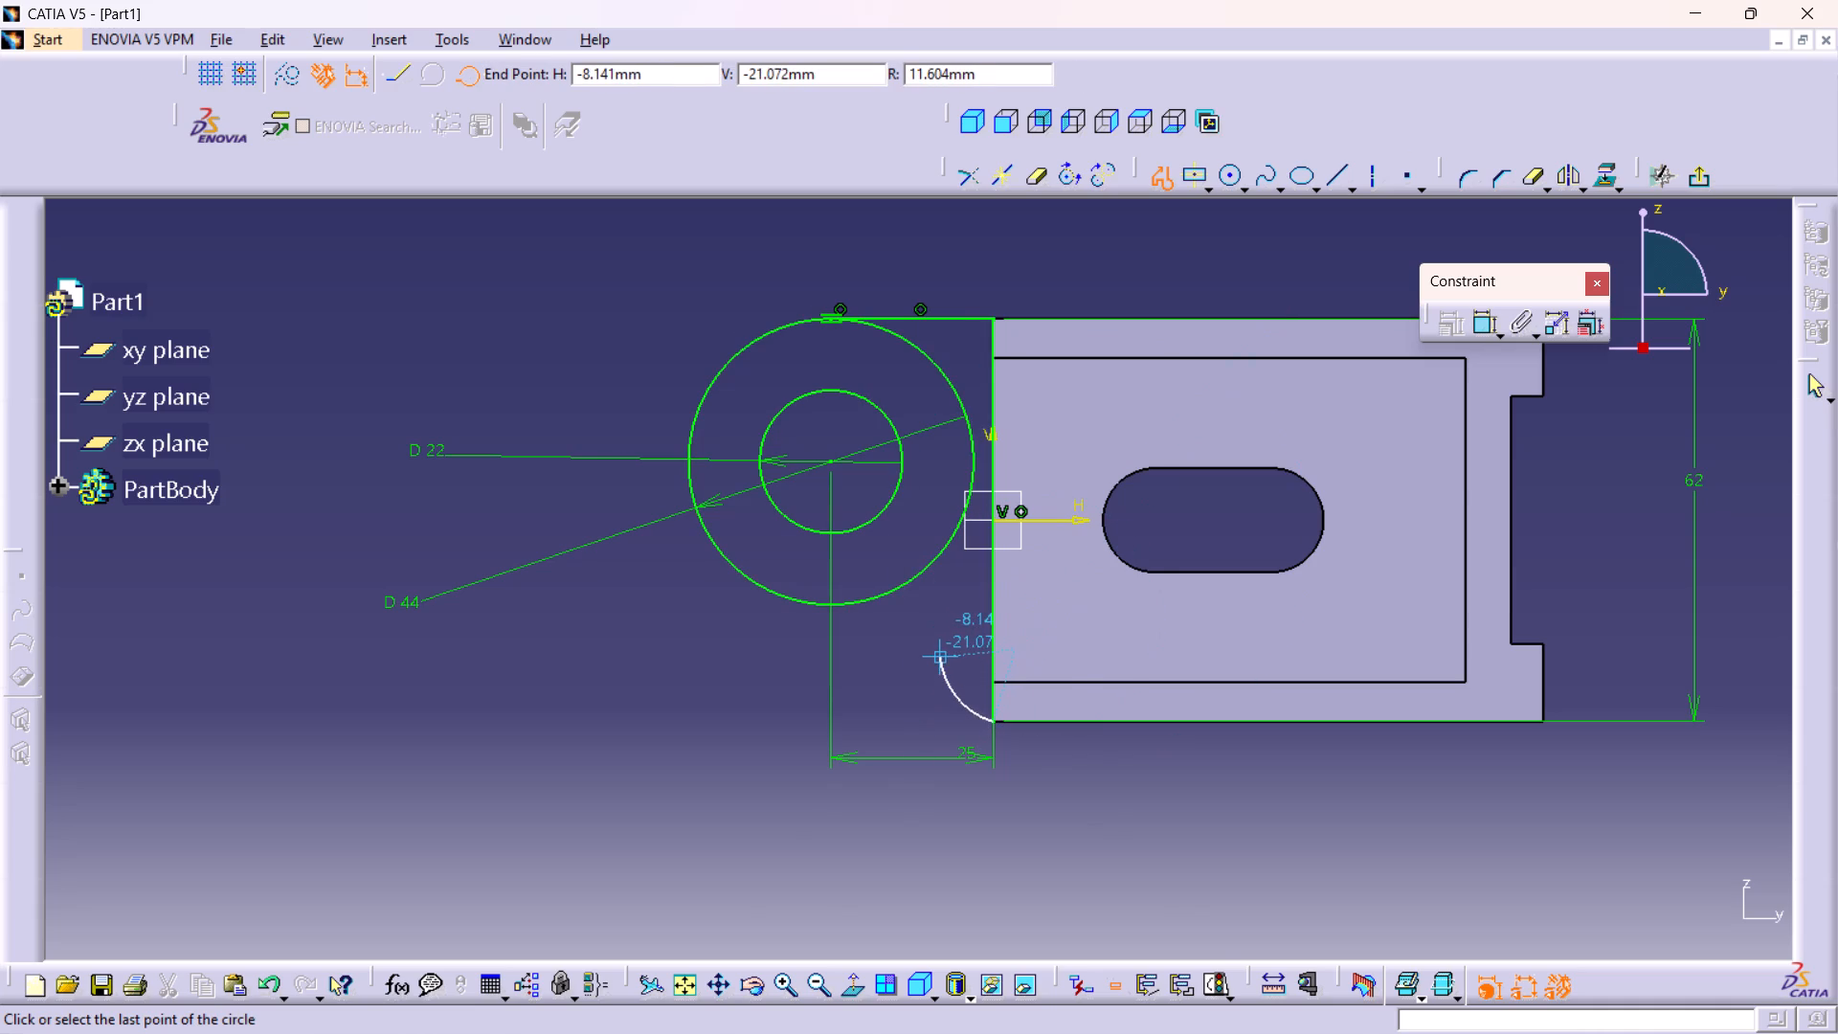
key("ctrl+z")
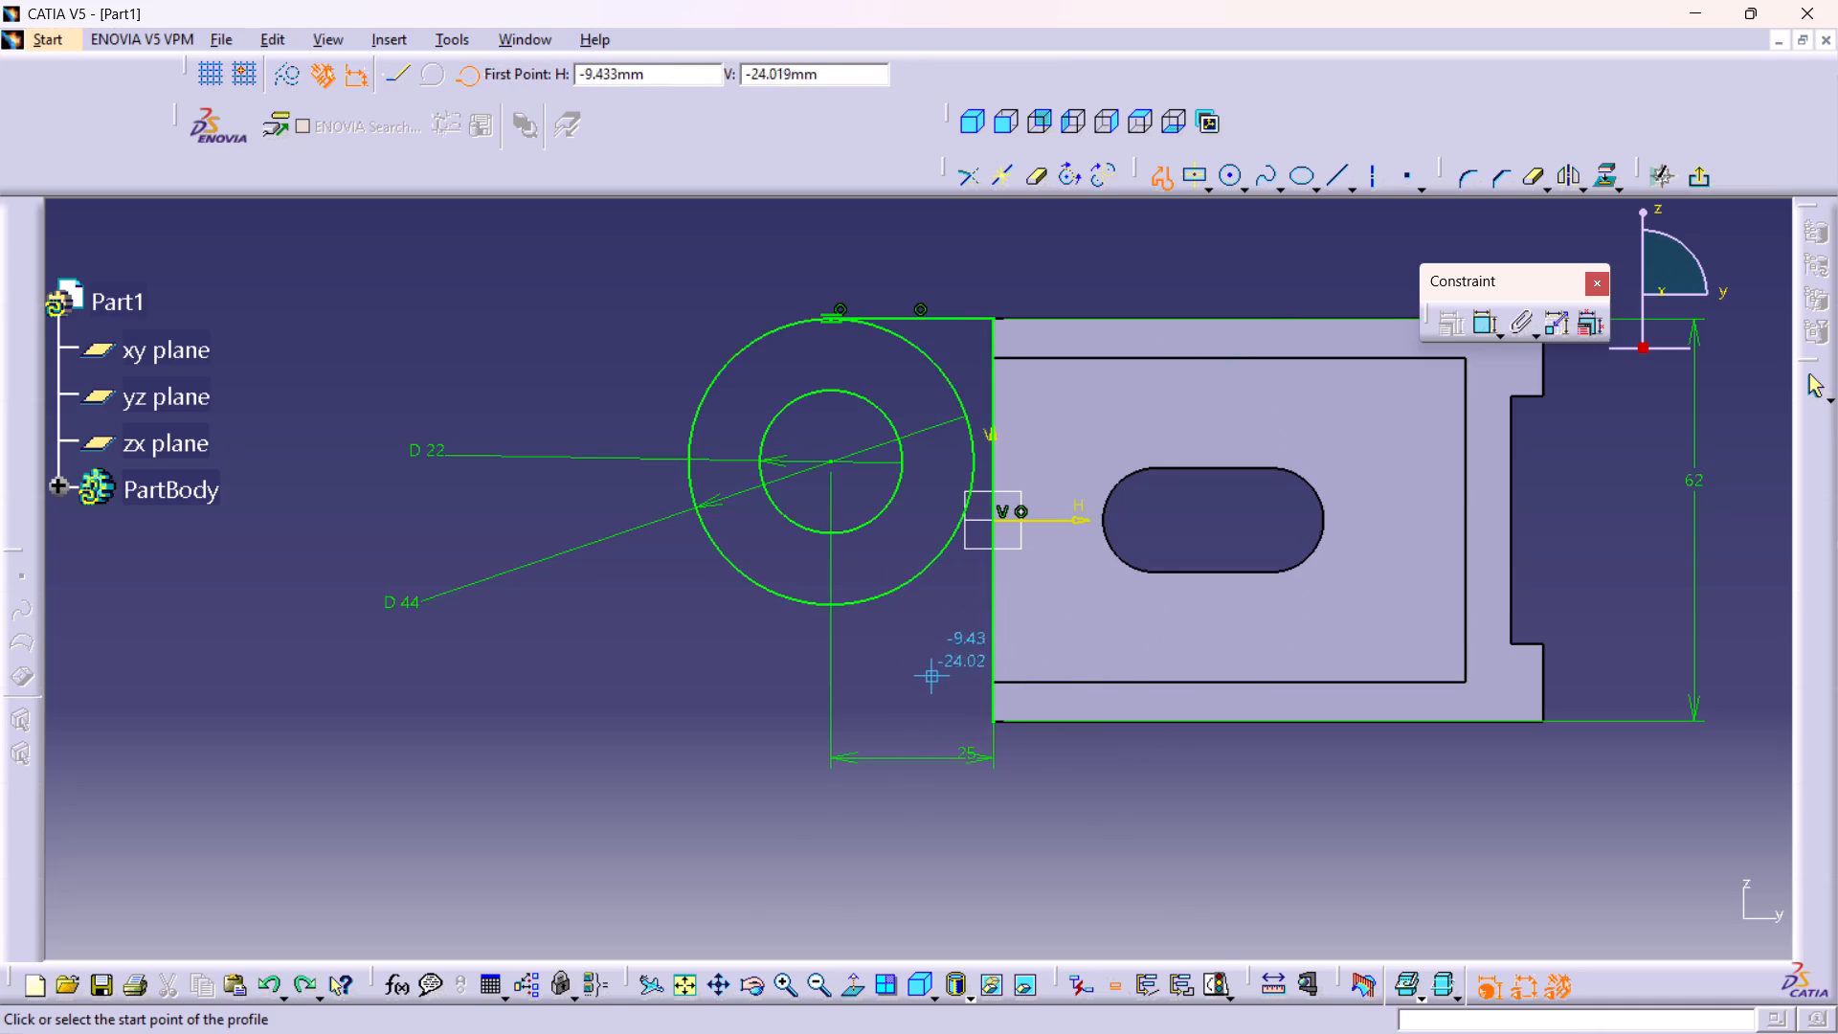
left_click(995, 718)
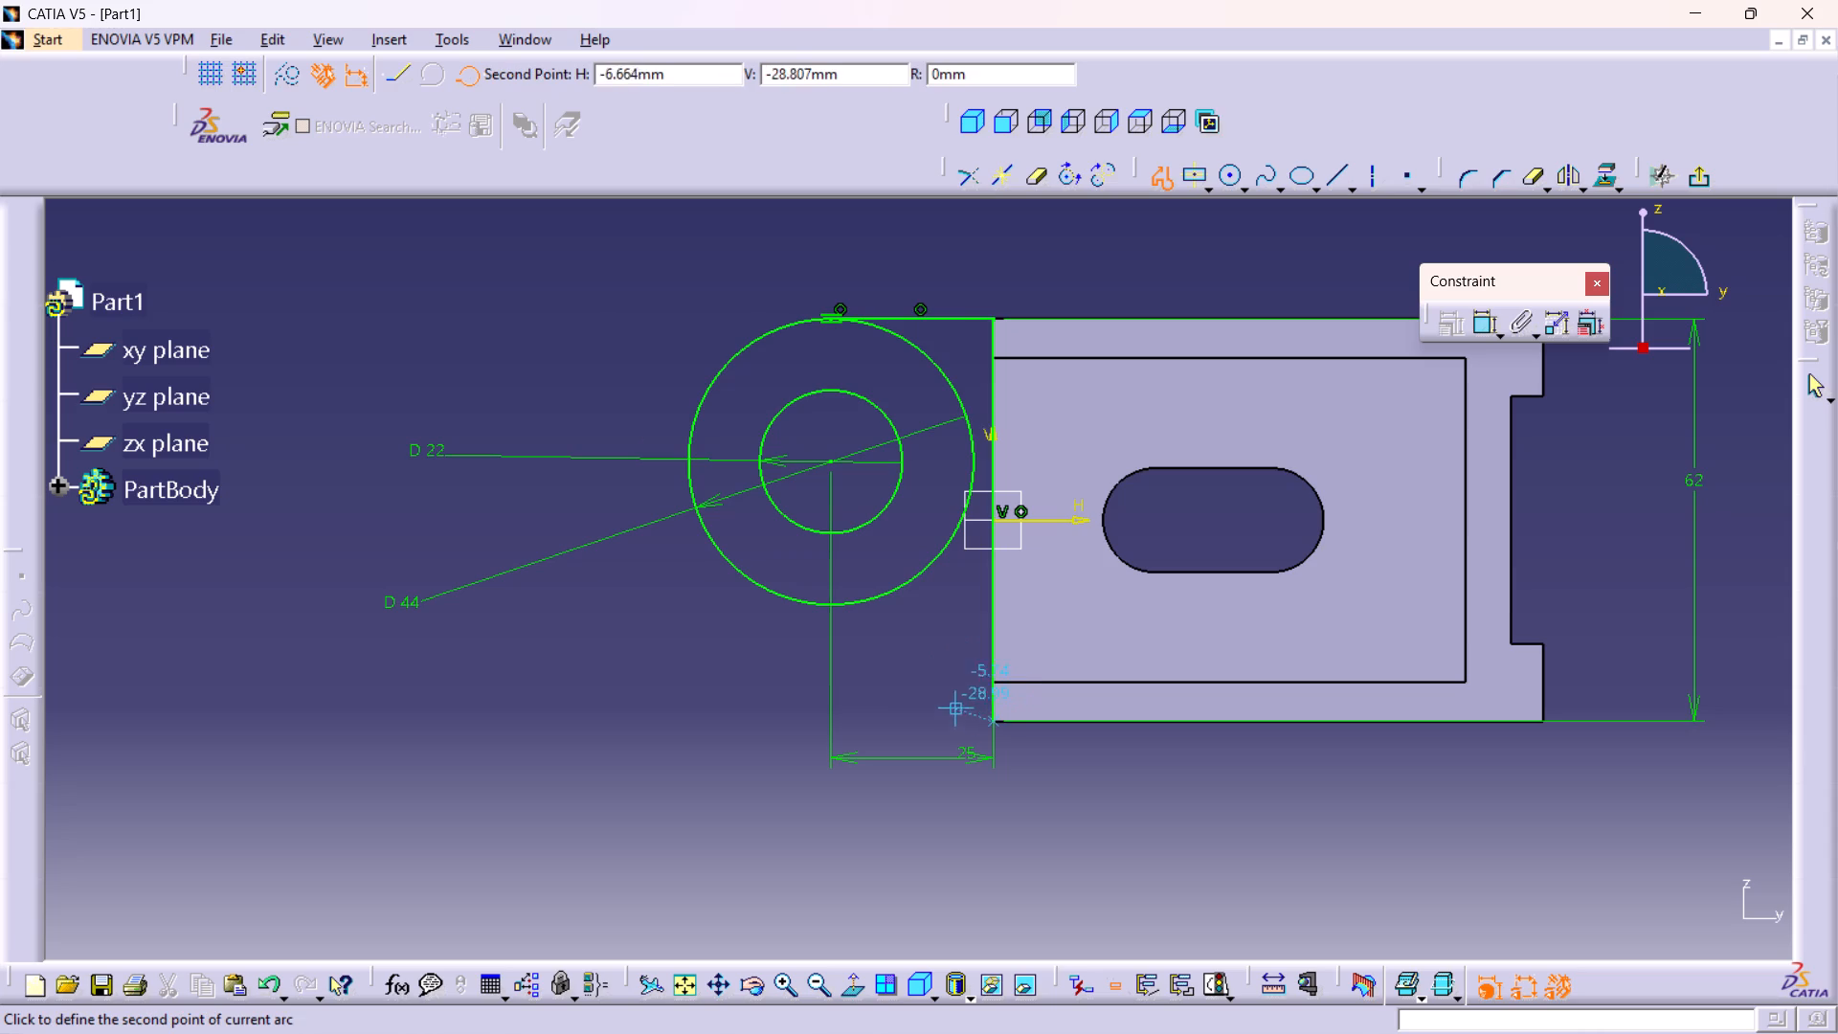
left_click(932, 690)
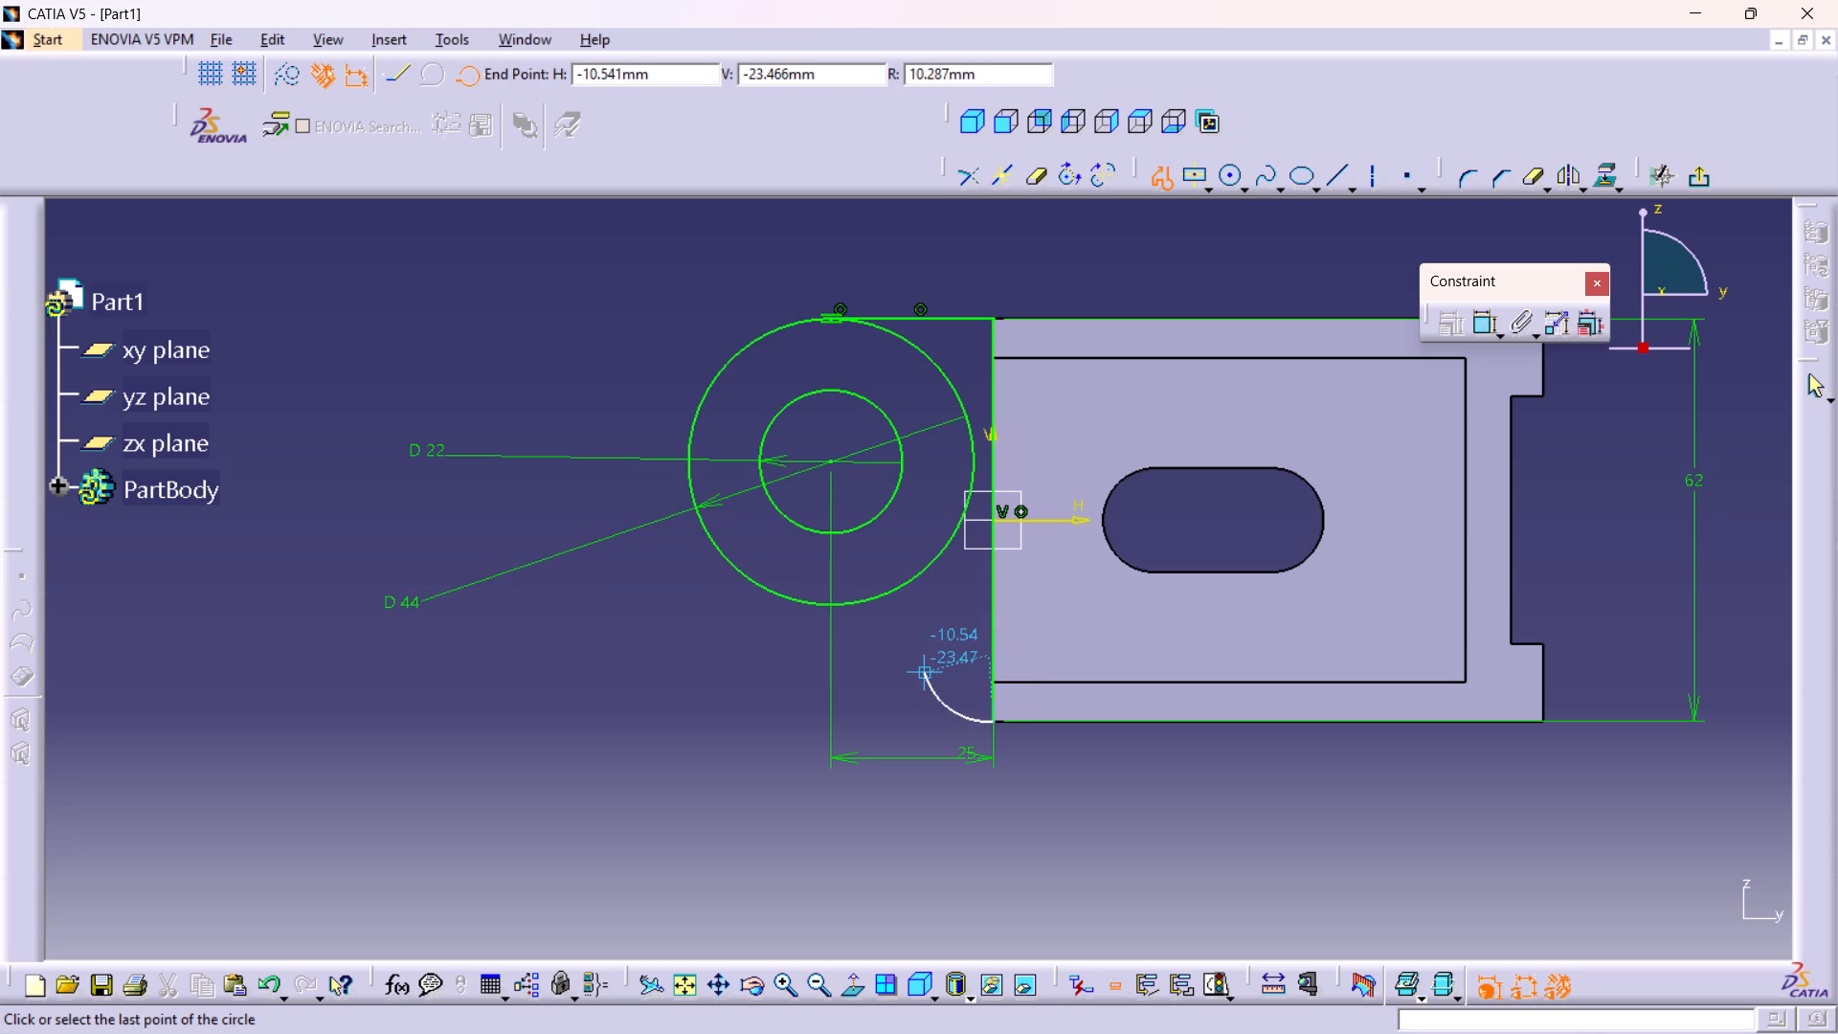
left_click(925, 672)
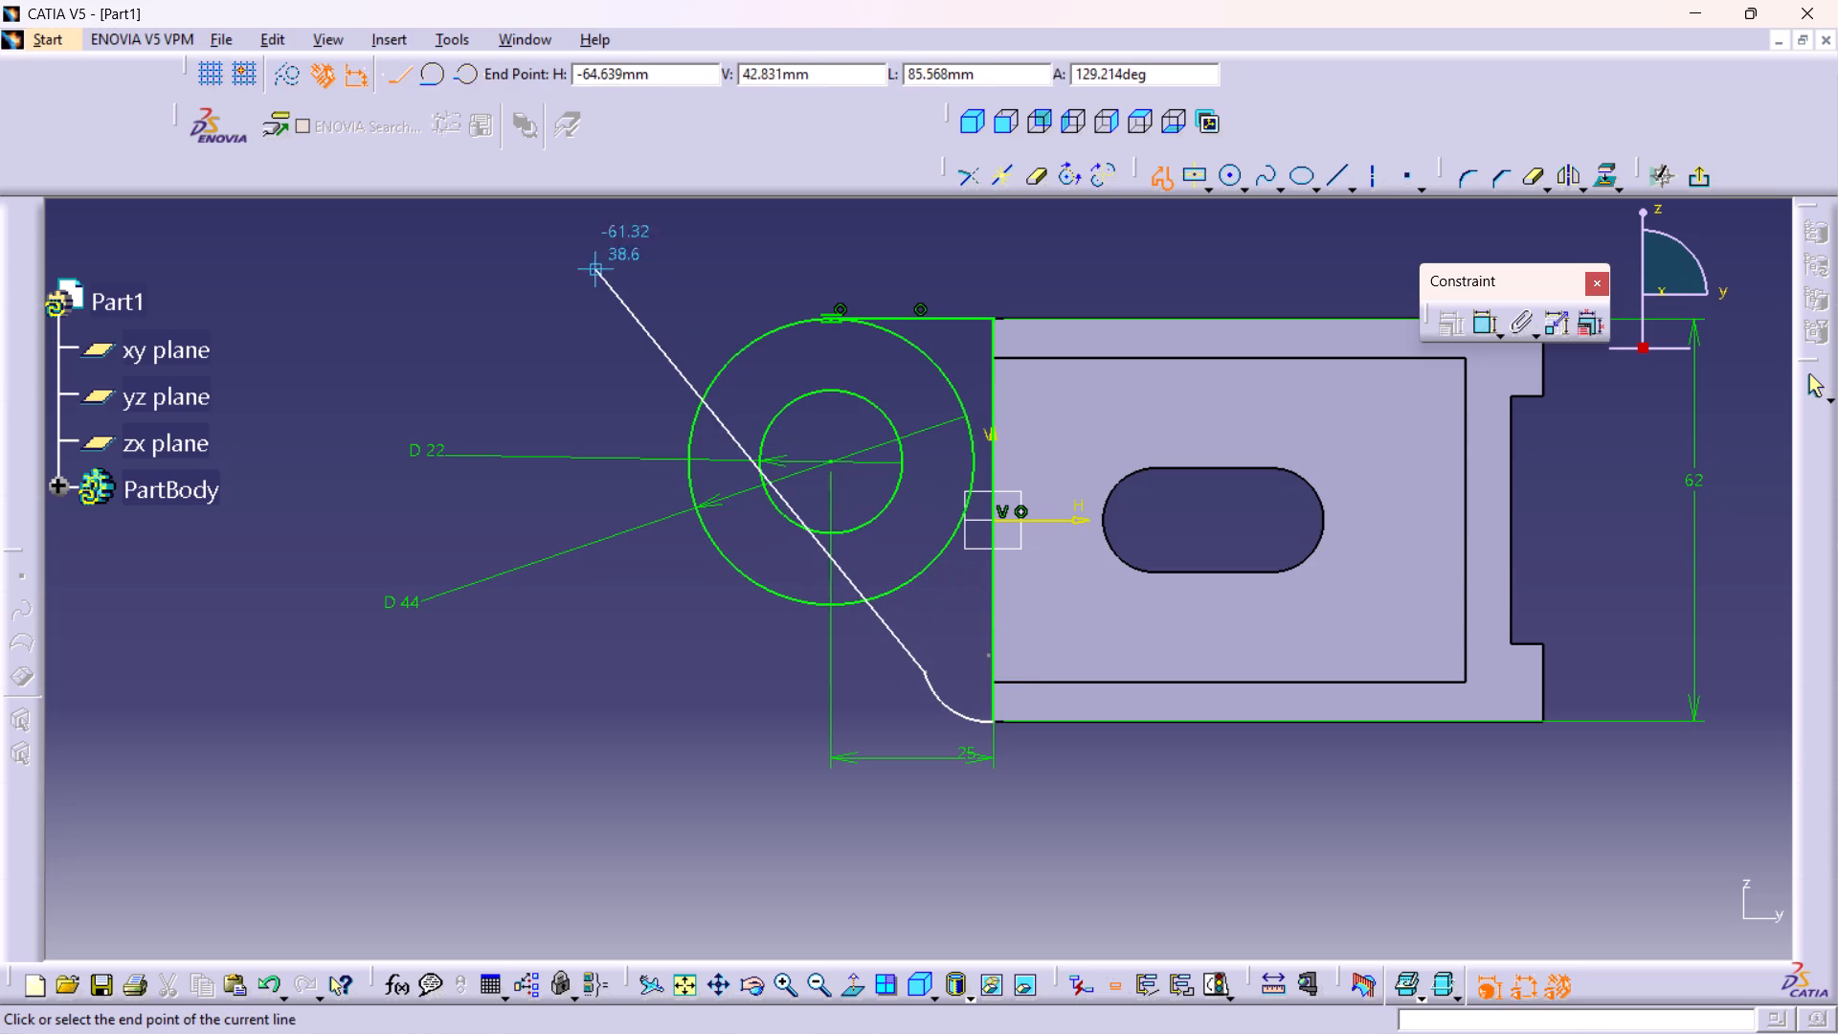
left_click(458, 78)
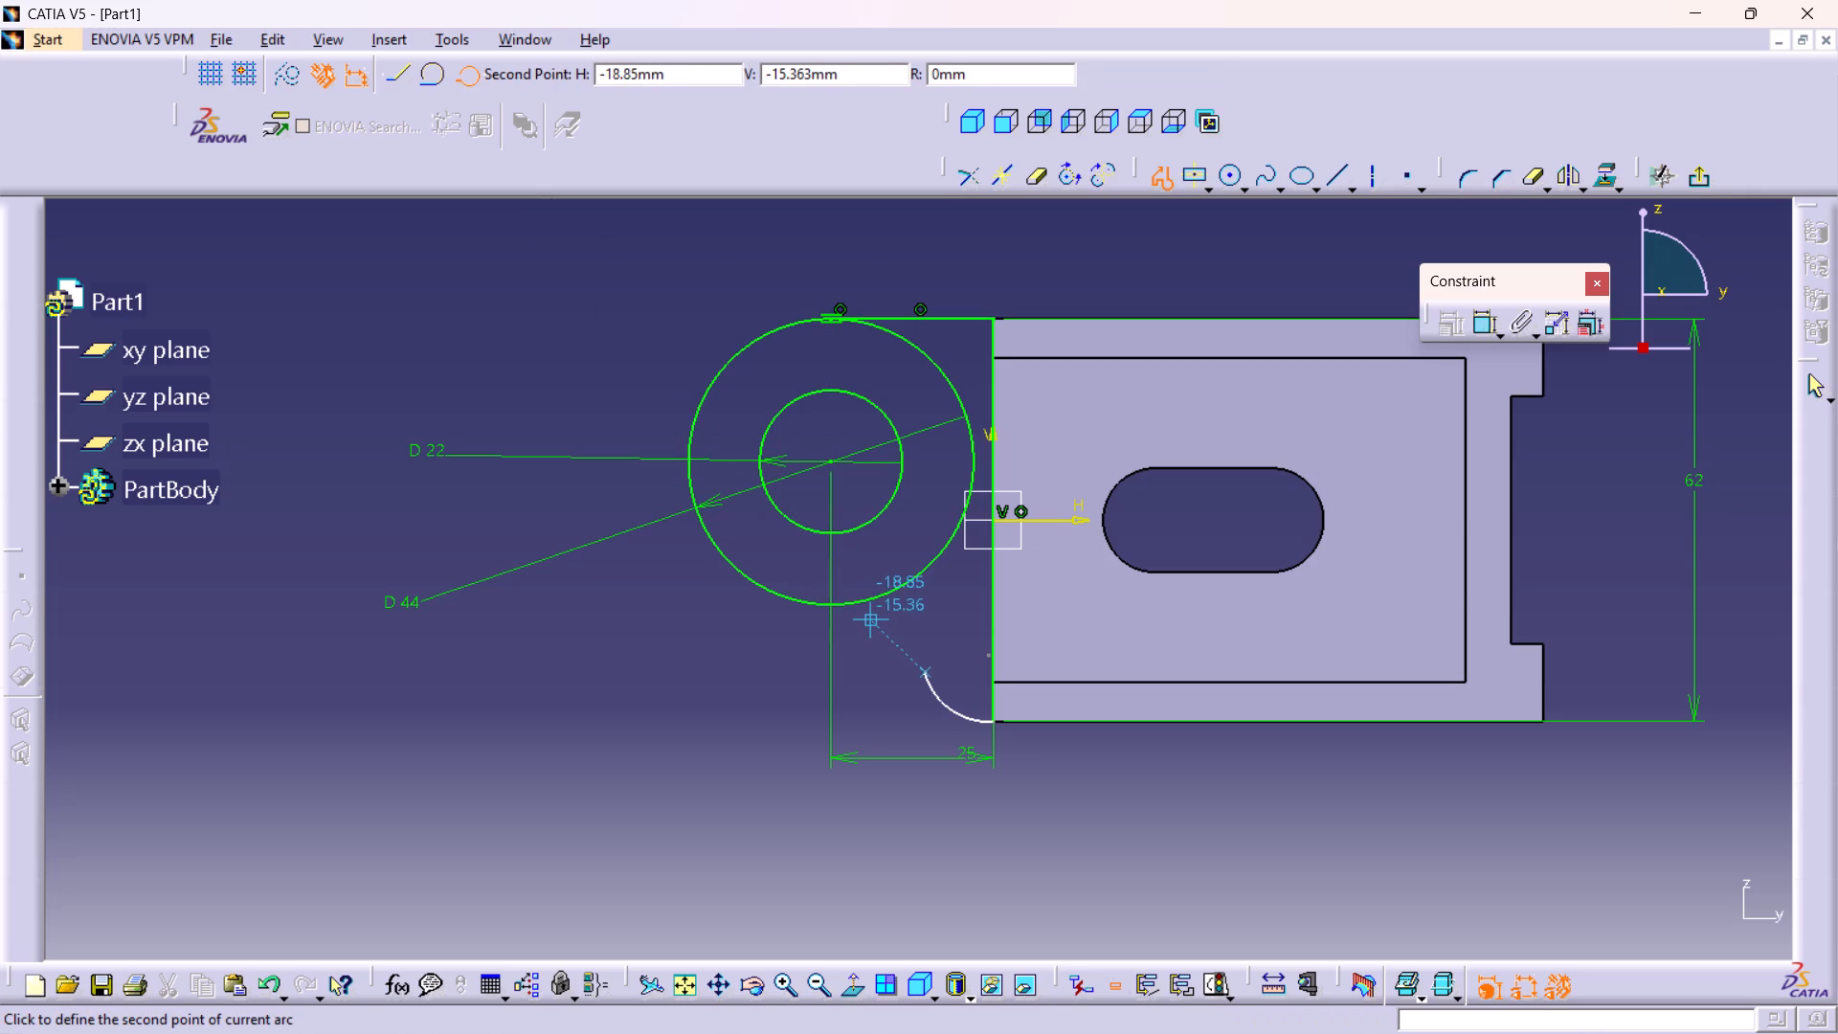
left_click(870, 619)
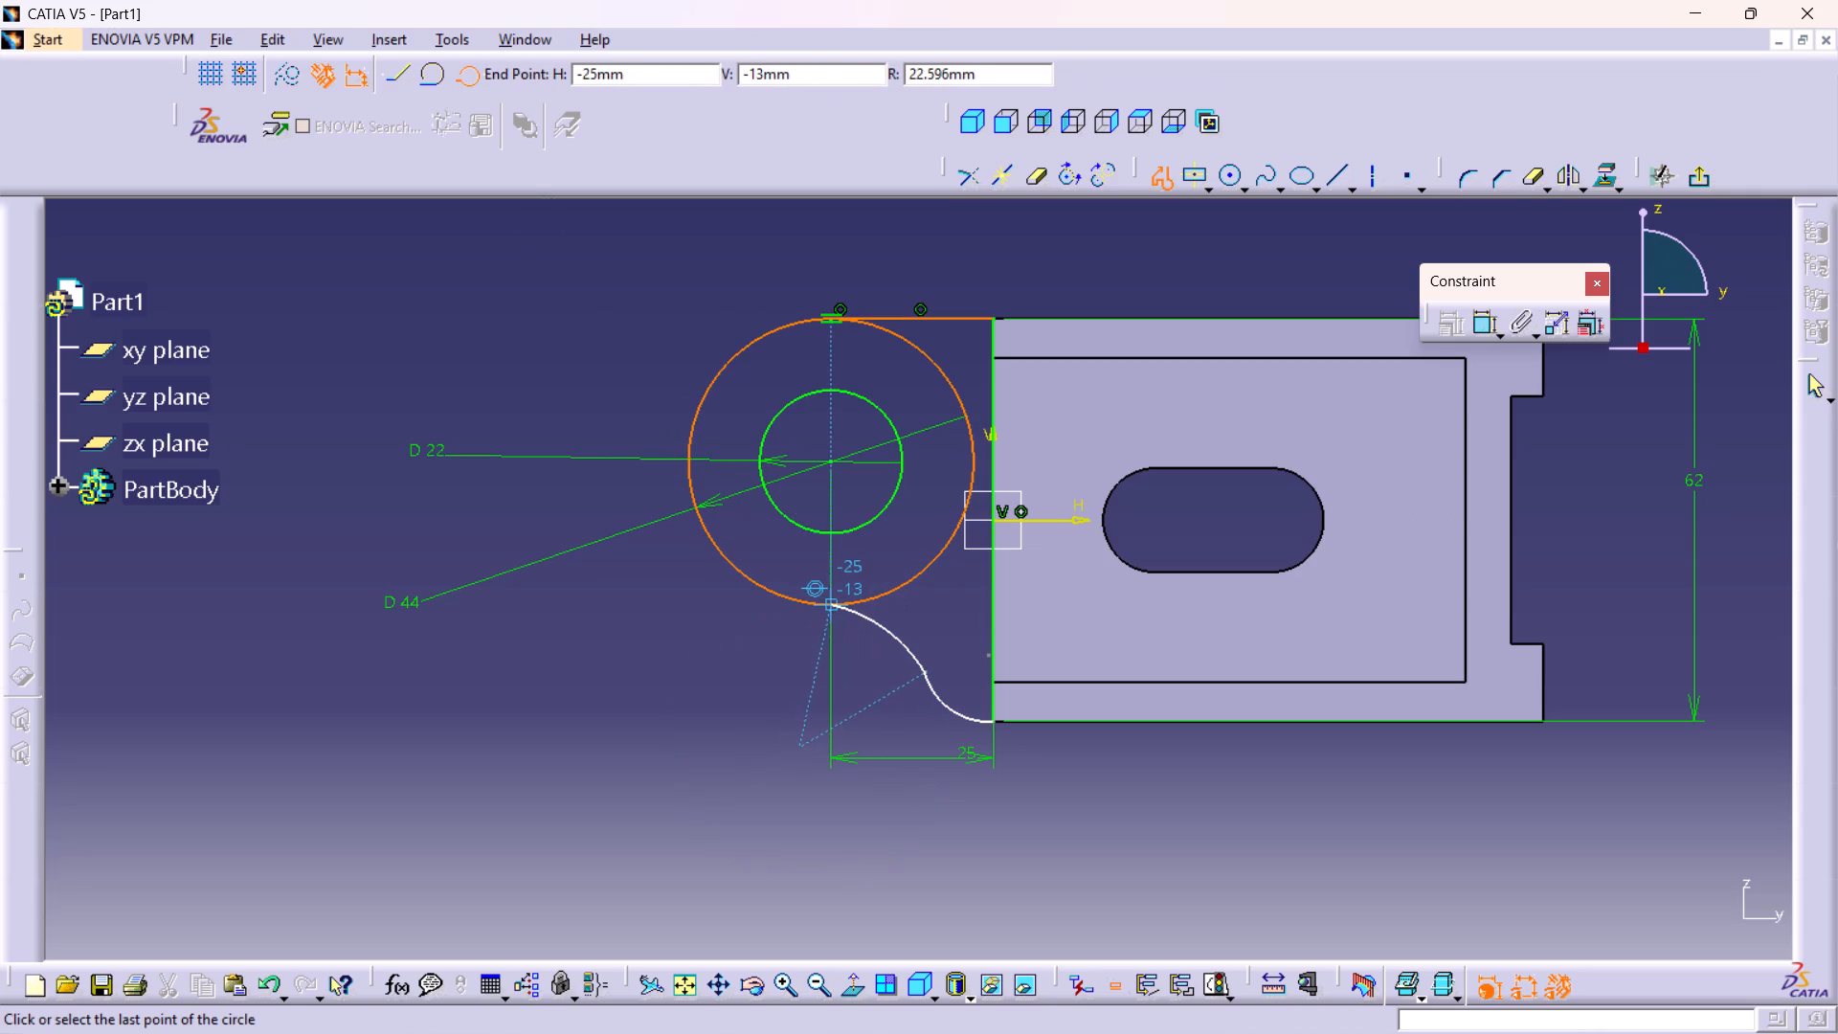
left_click(832, 606)
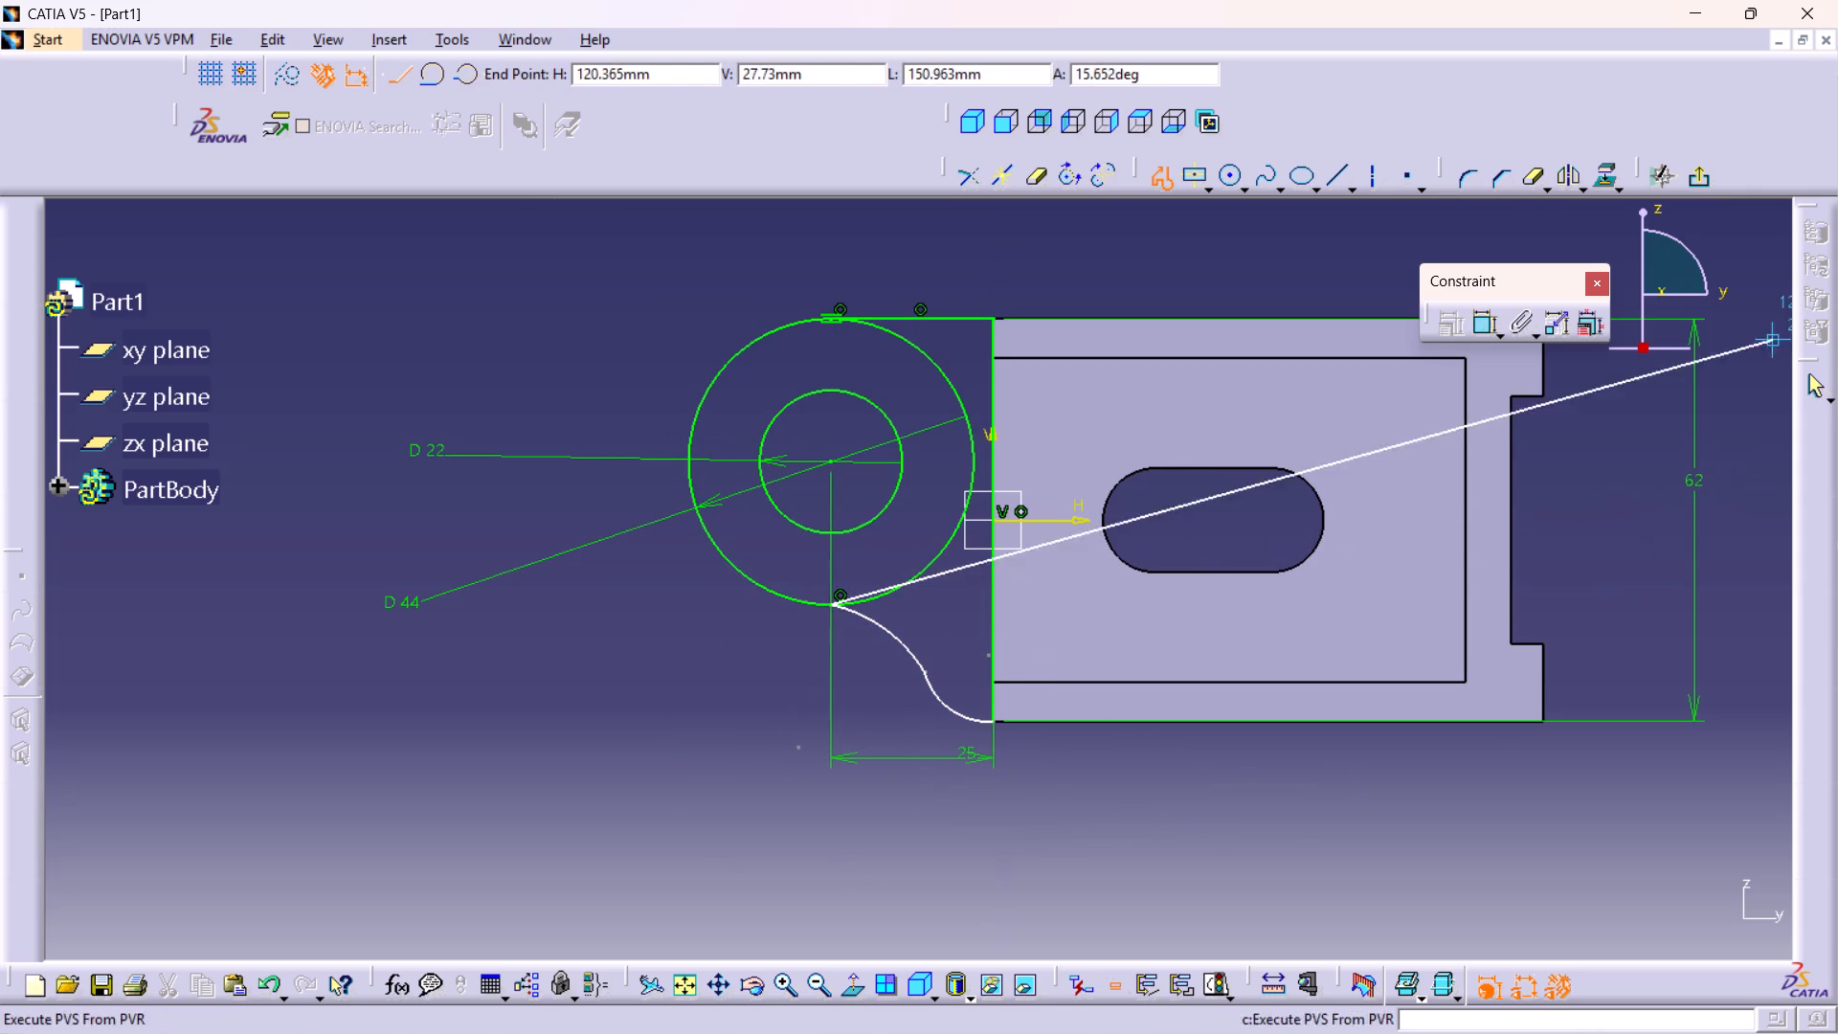
left_click(1820, 376)
left_click(1610, 473)
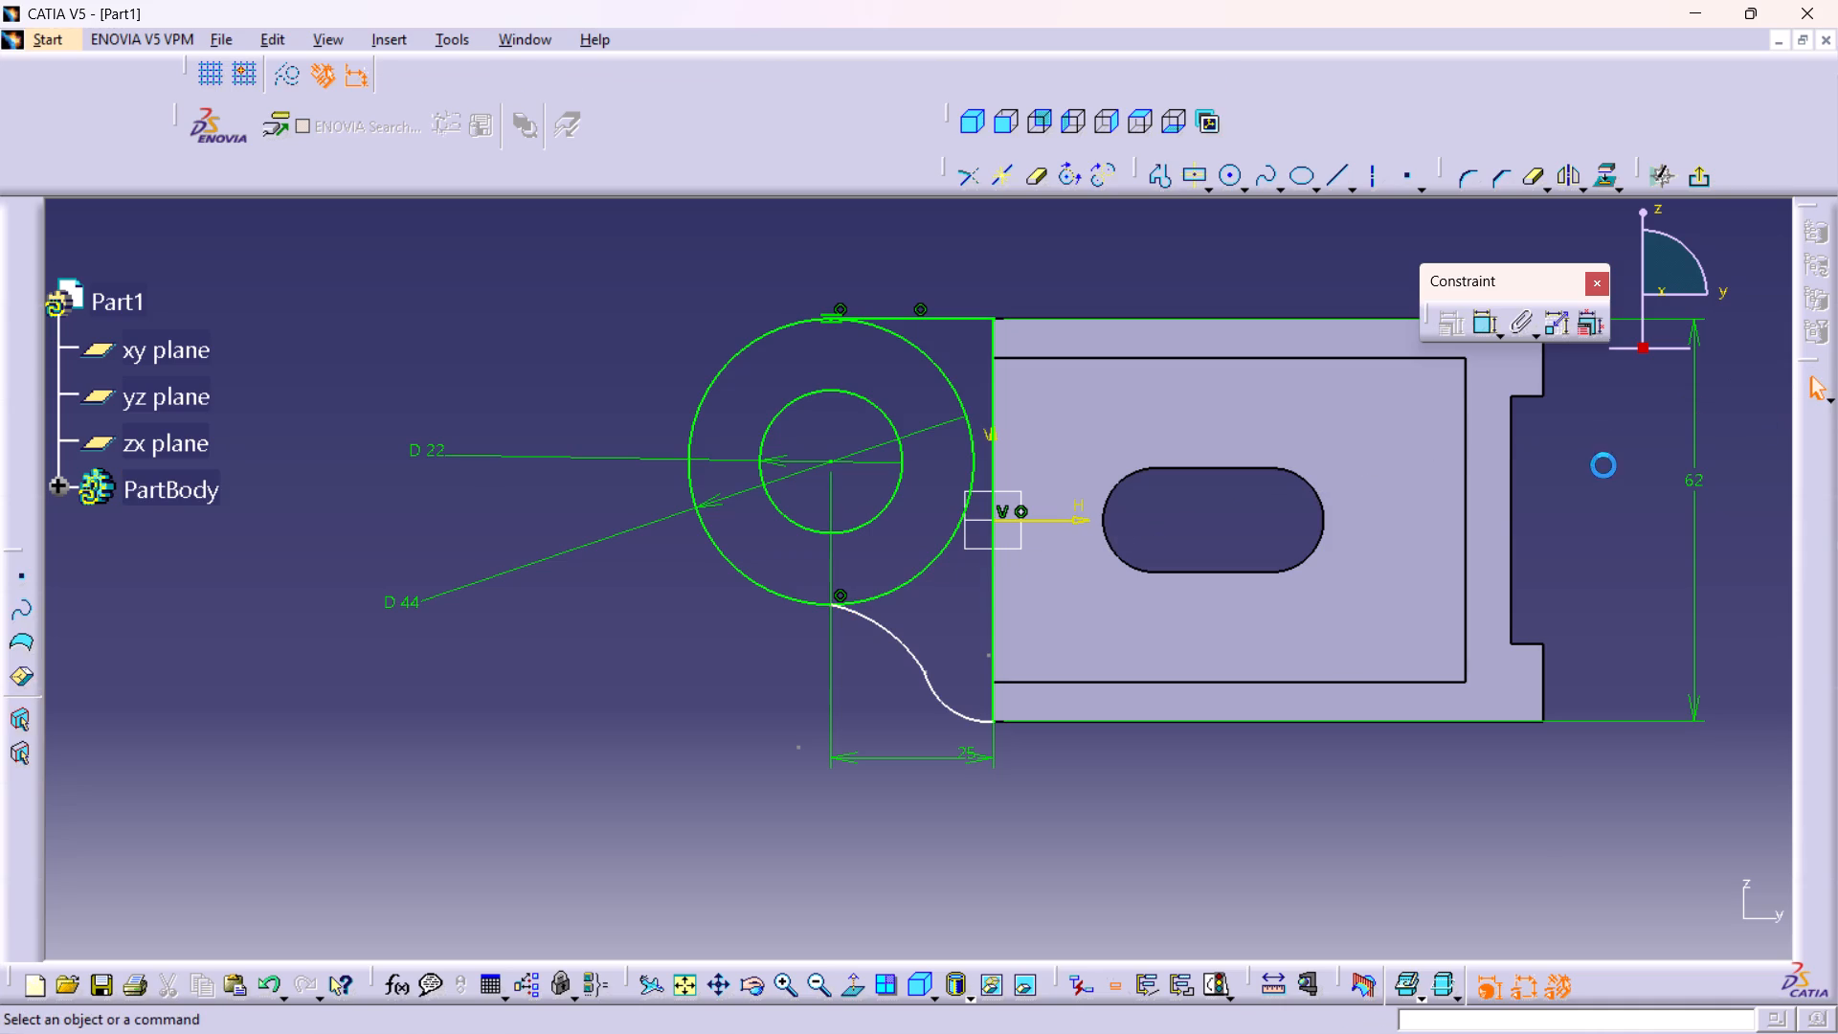
Dimension the radius of the arc starting at the 44 mm circle's bottom and set it to 18 mm.
double_click(1478, 322)
left_click(887, 630)
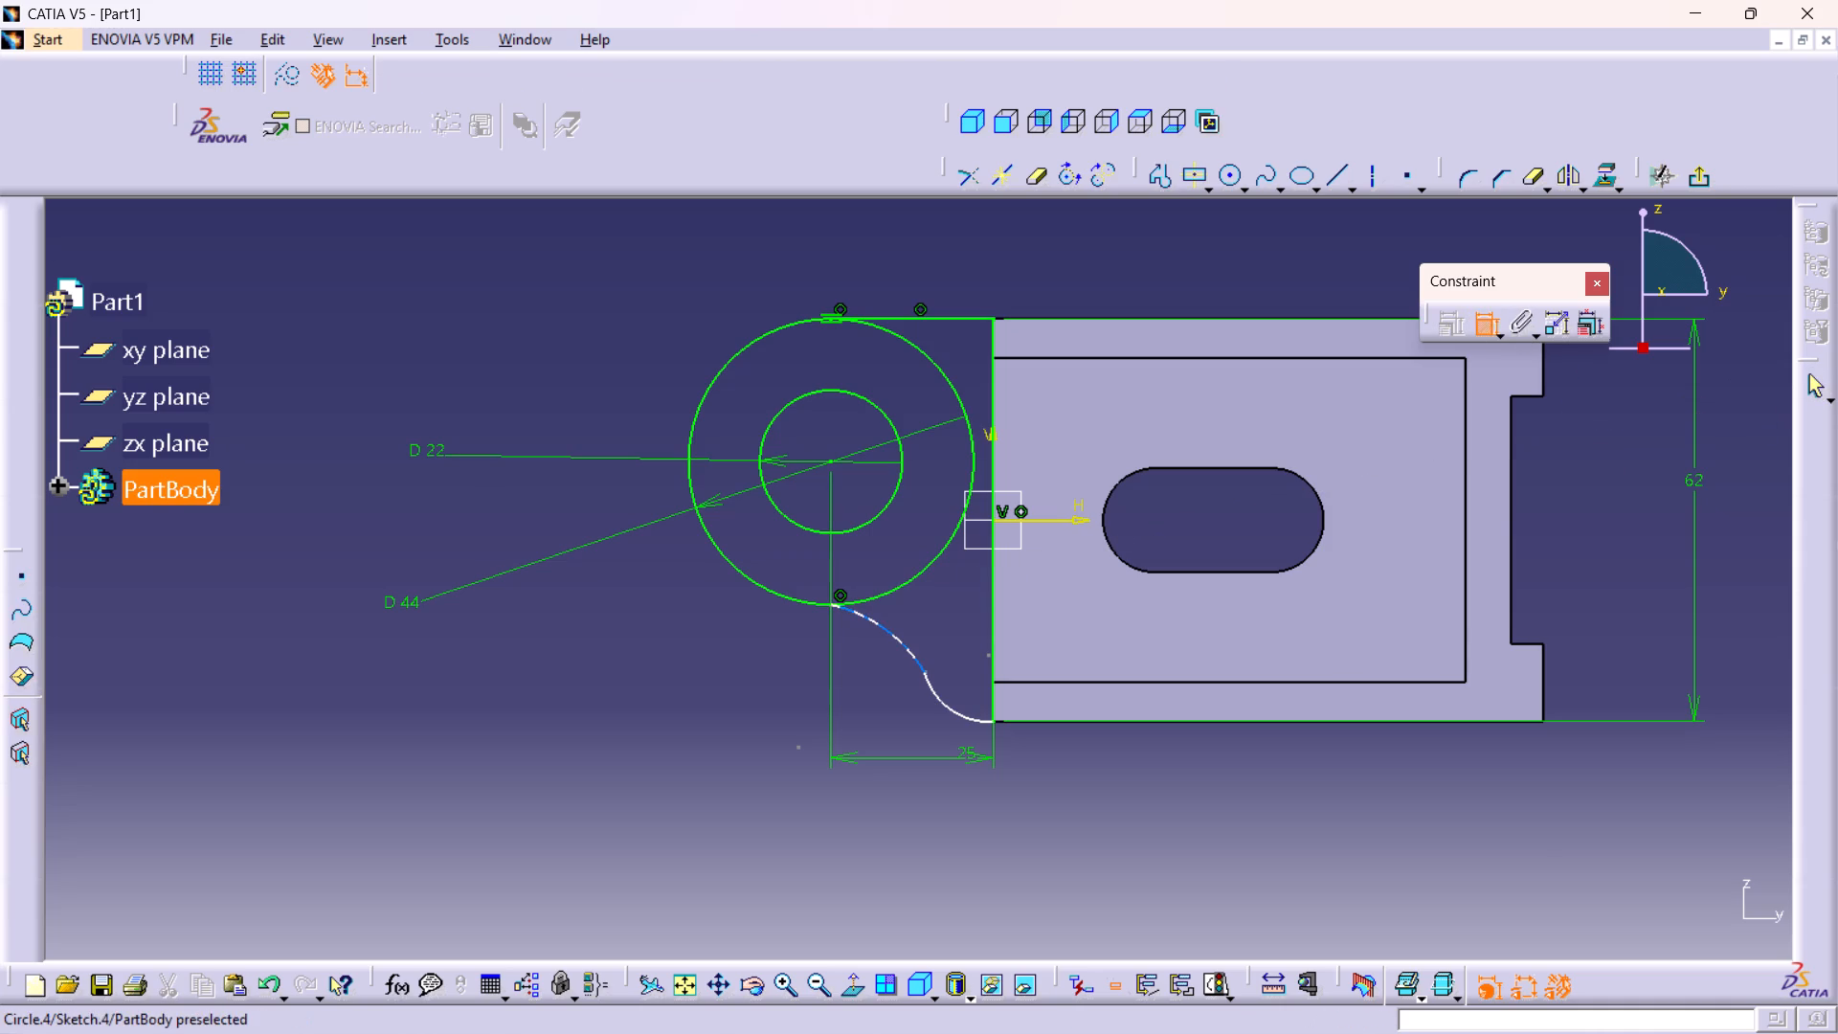
left_click(851, 661)
double_click(851, 654)
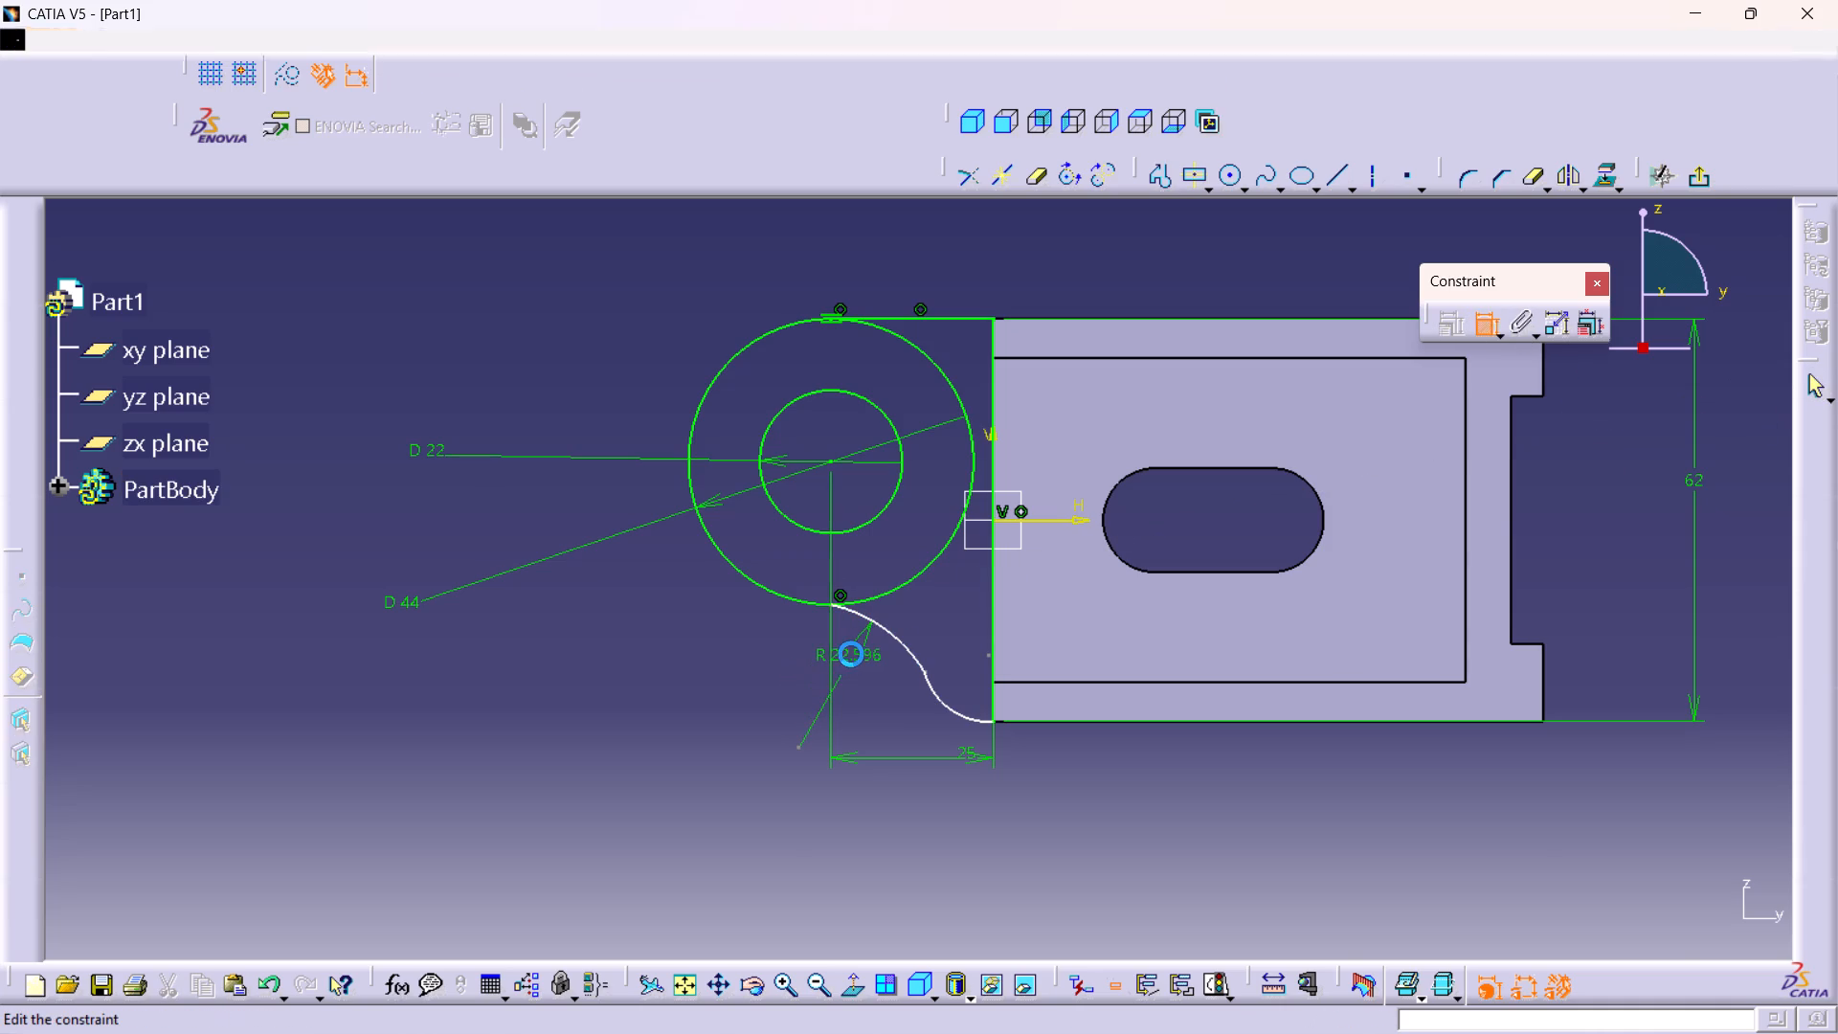
type("18")
key("Return")
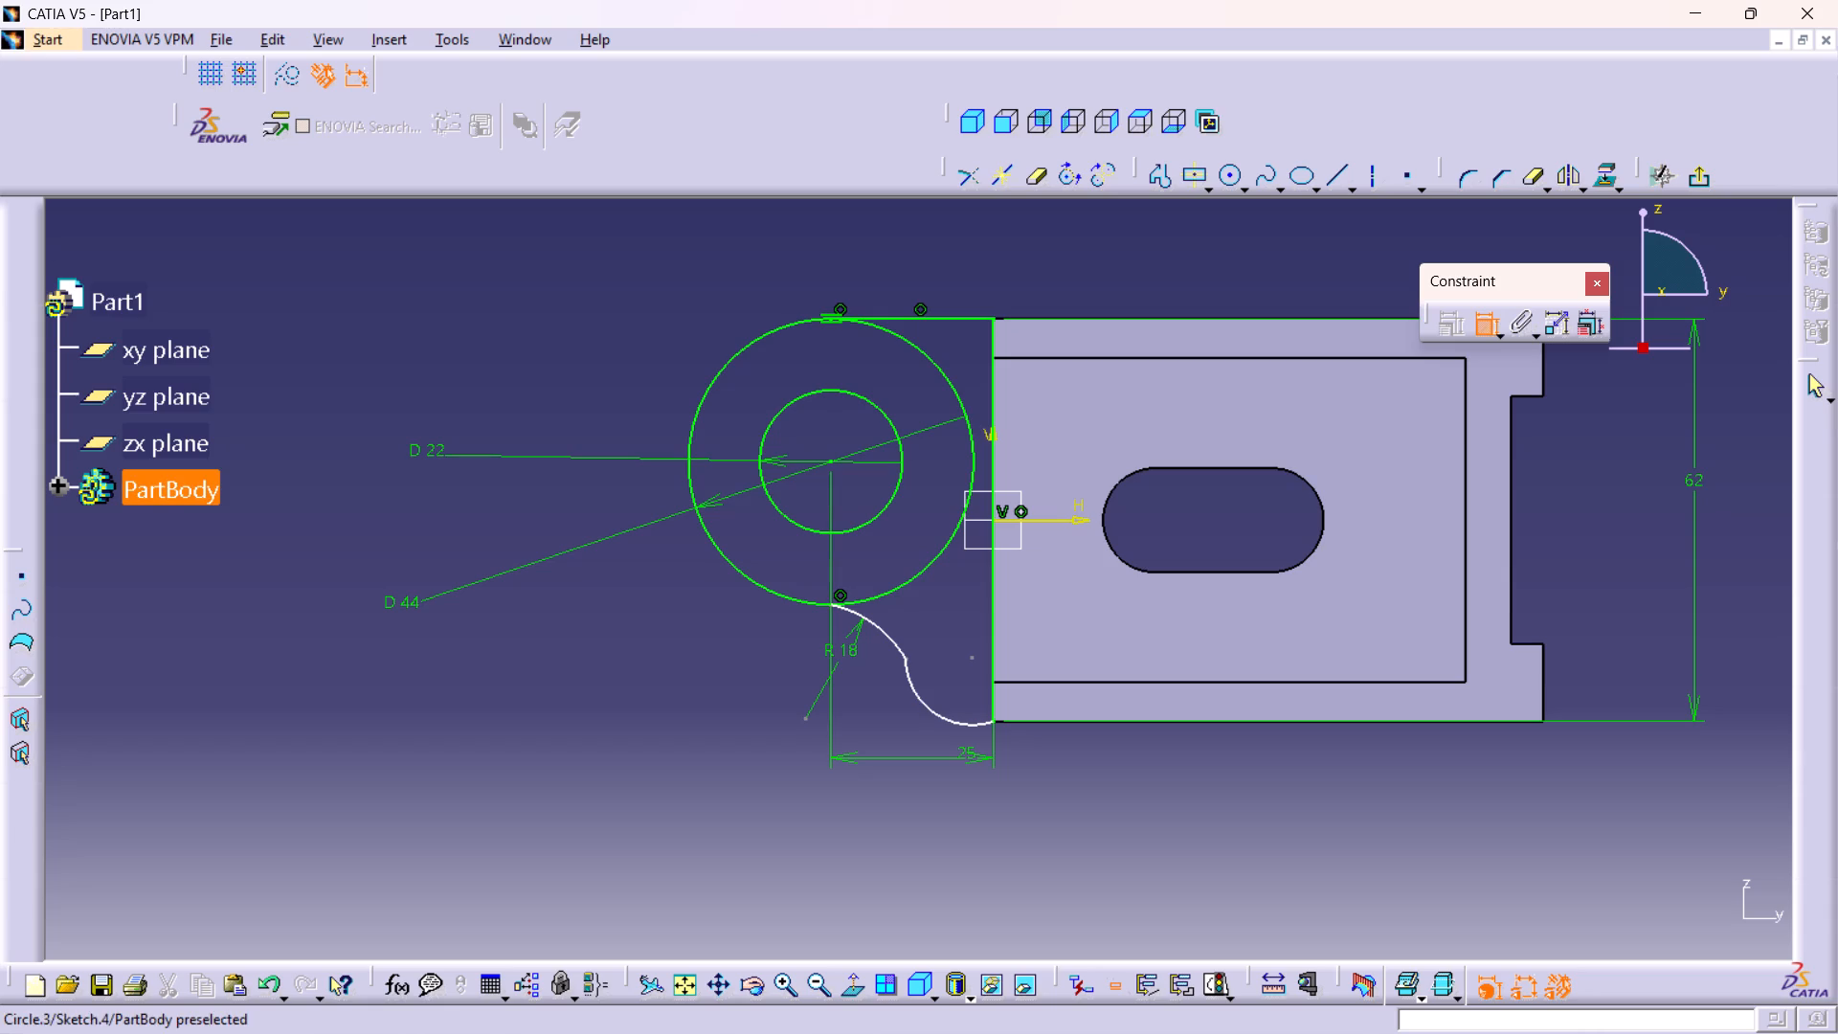
Dimension the radius of the lower arc meeting the vertical line and set it to 9 mm.
left_click(930, 708)
left_click(953, 670)
double_click(950, 663)
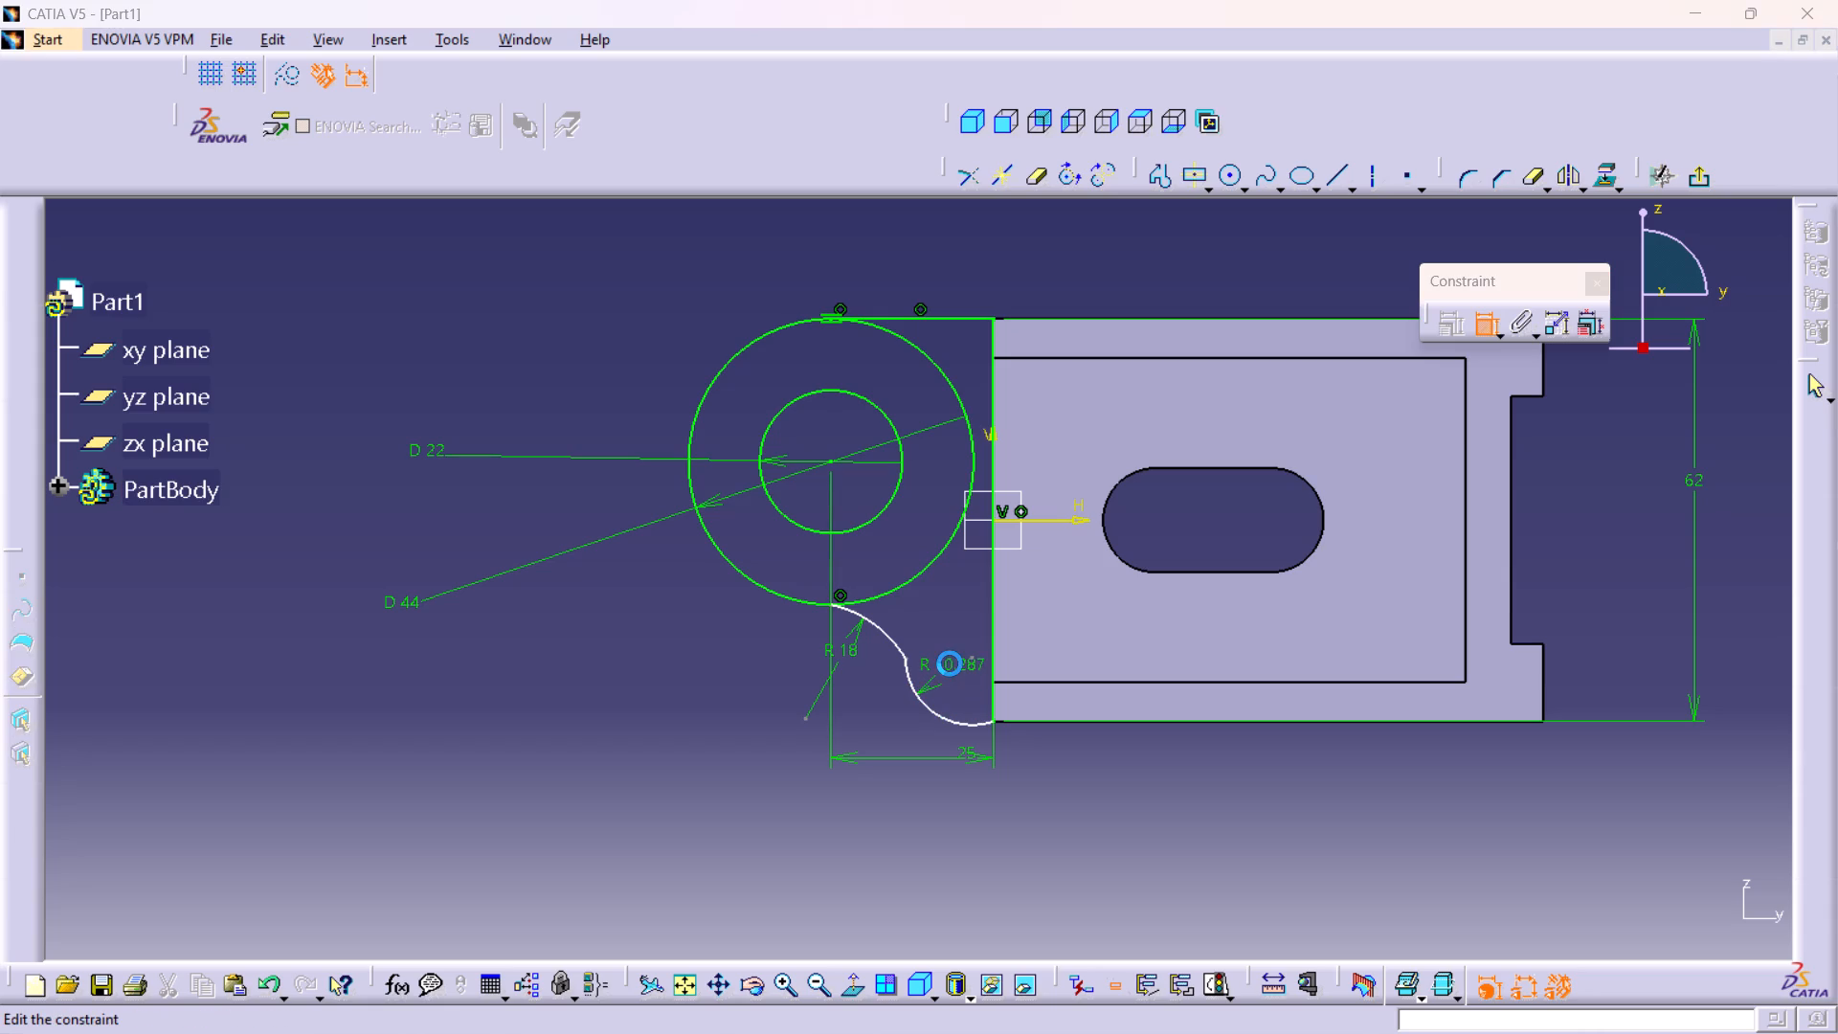
key("9")
key("Return")
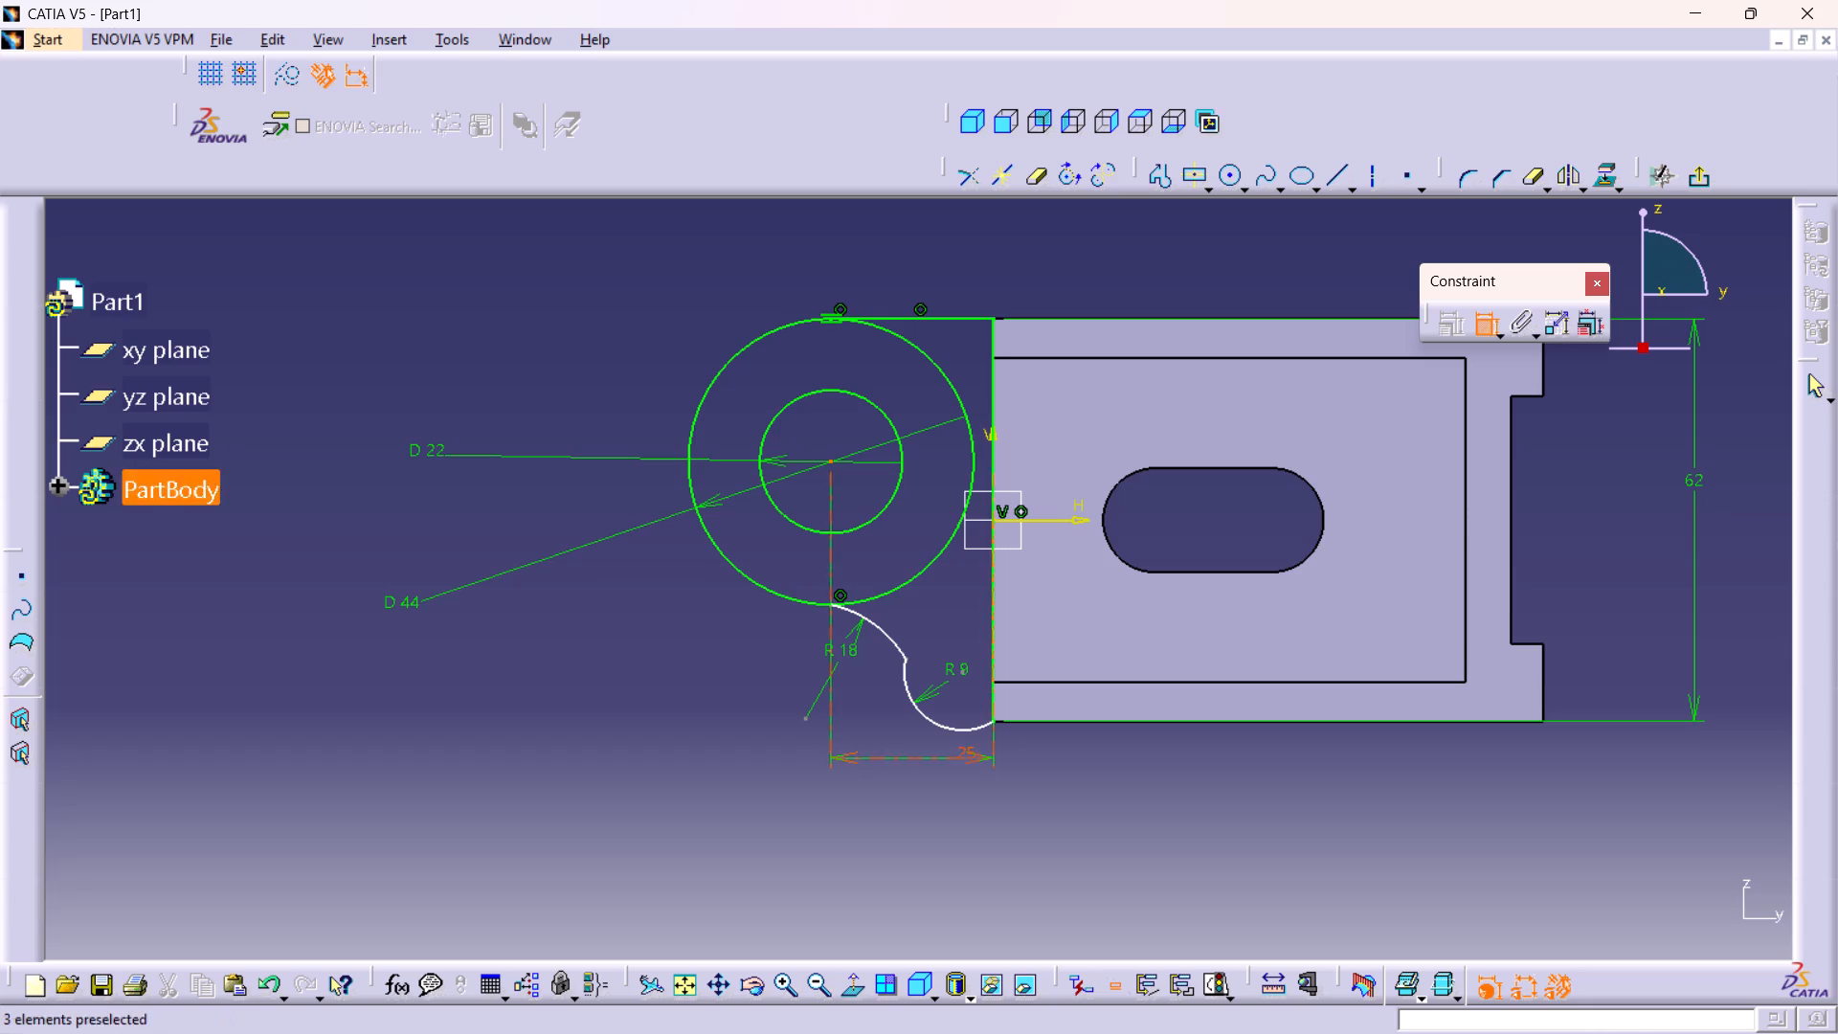
left_click(1480, 326)
Reposition the 18 mm and 9 mm radius arcs so they flow into each other as a smooth S-curve.
left_click_drag(915, 710, 932, 700)
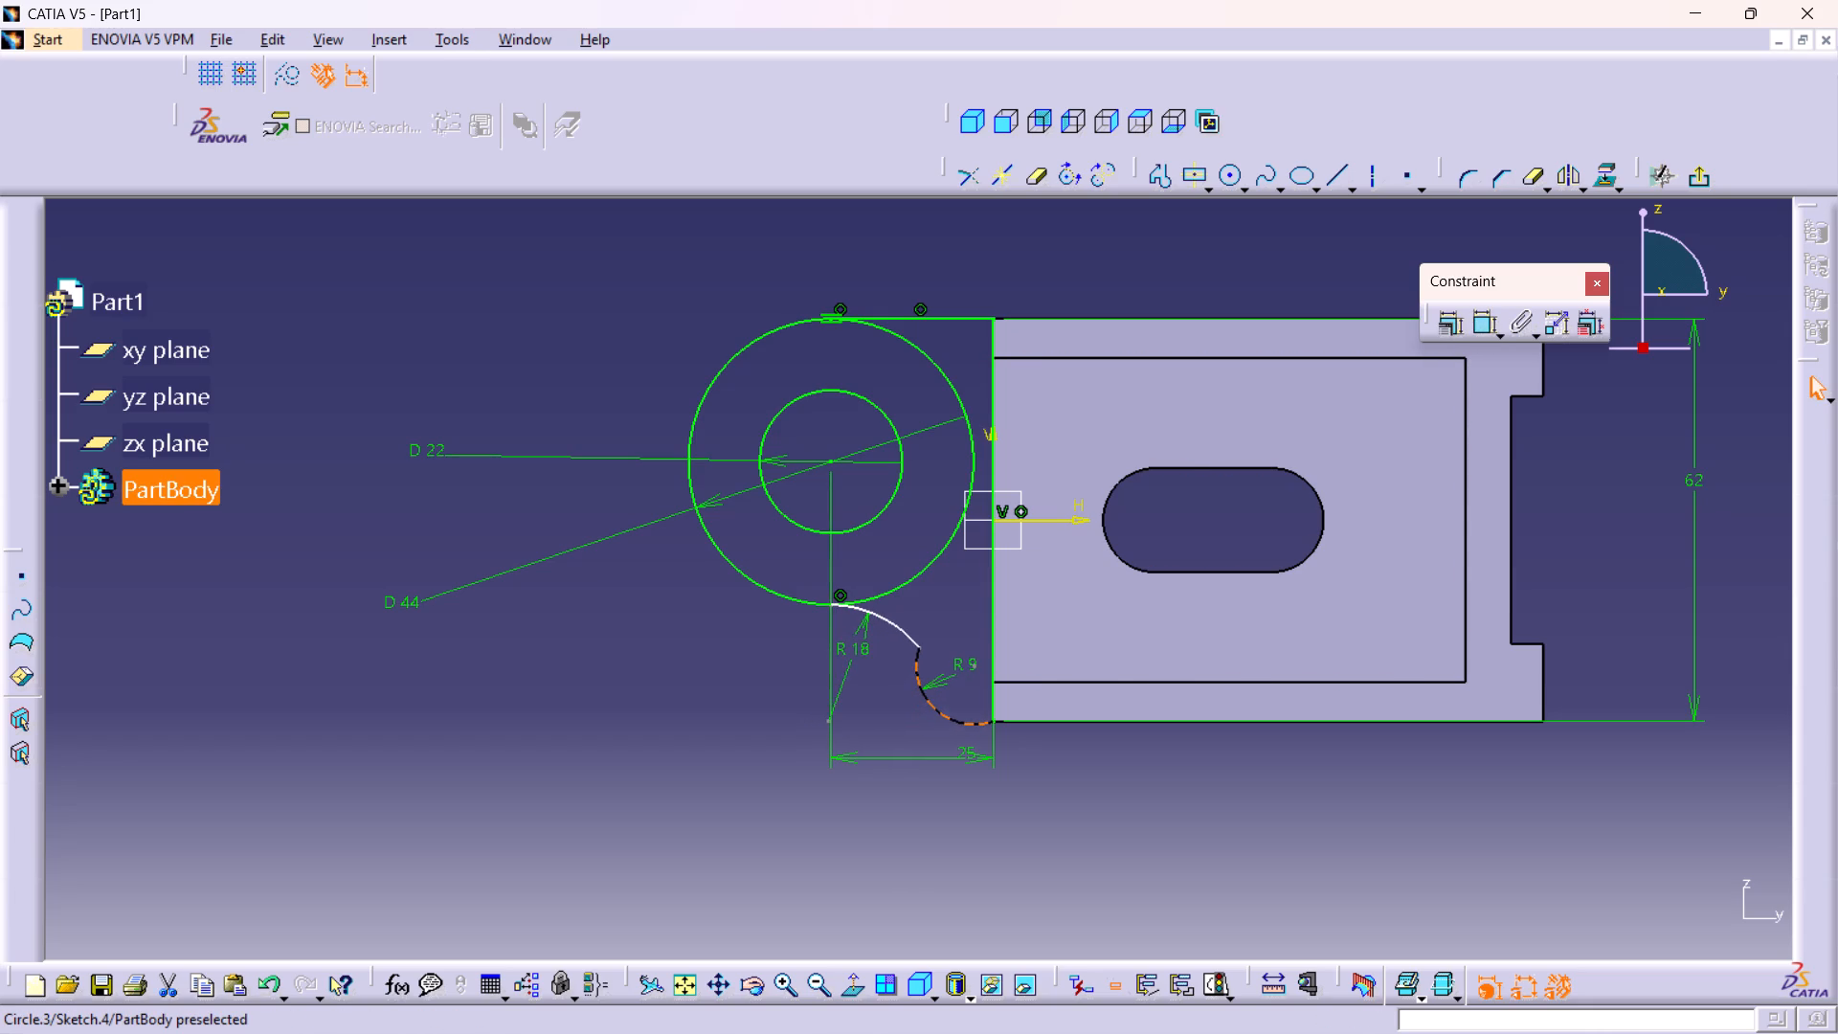
left_click_drag(932, 700, 938, 693)
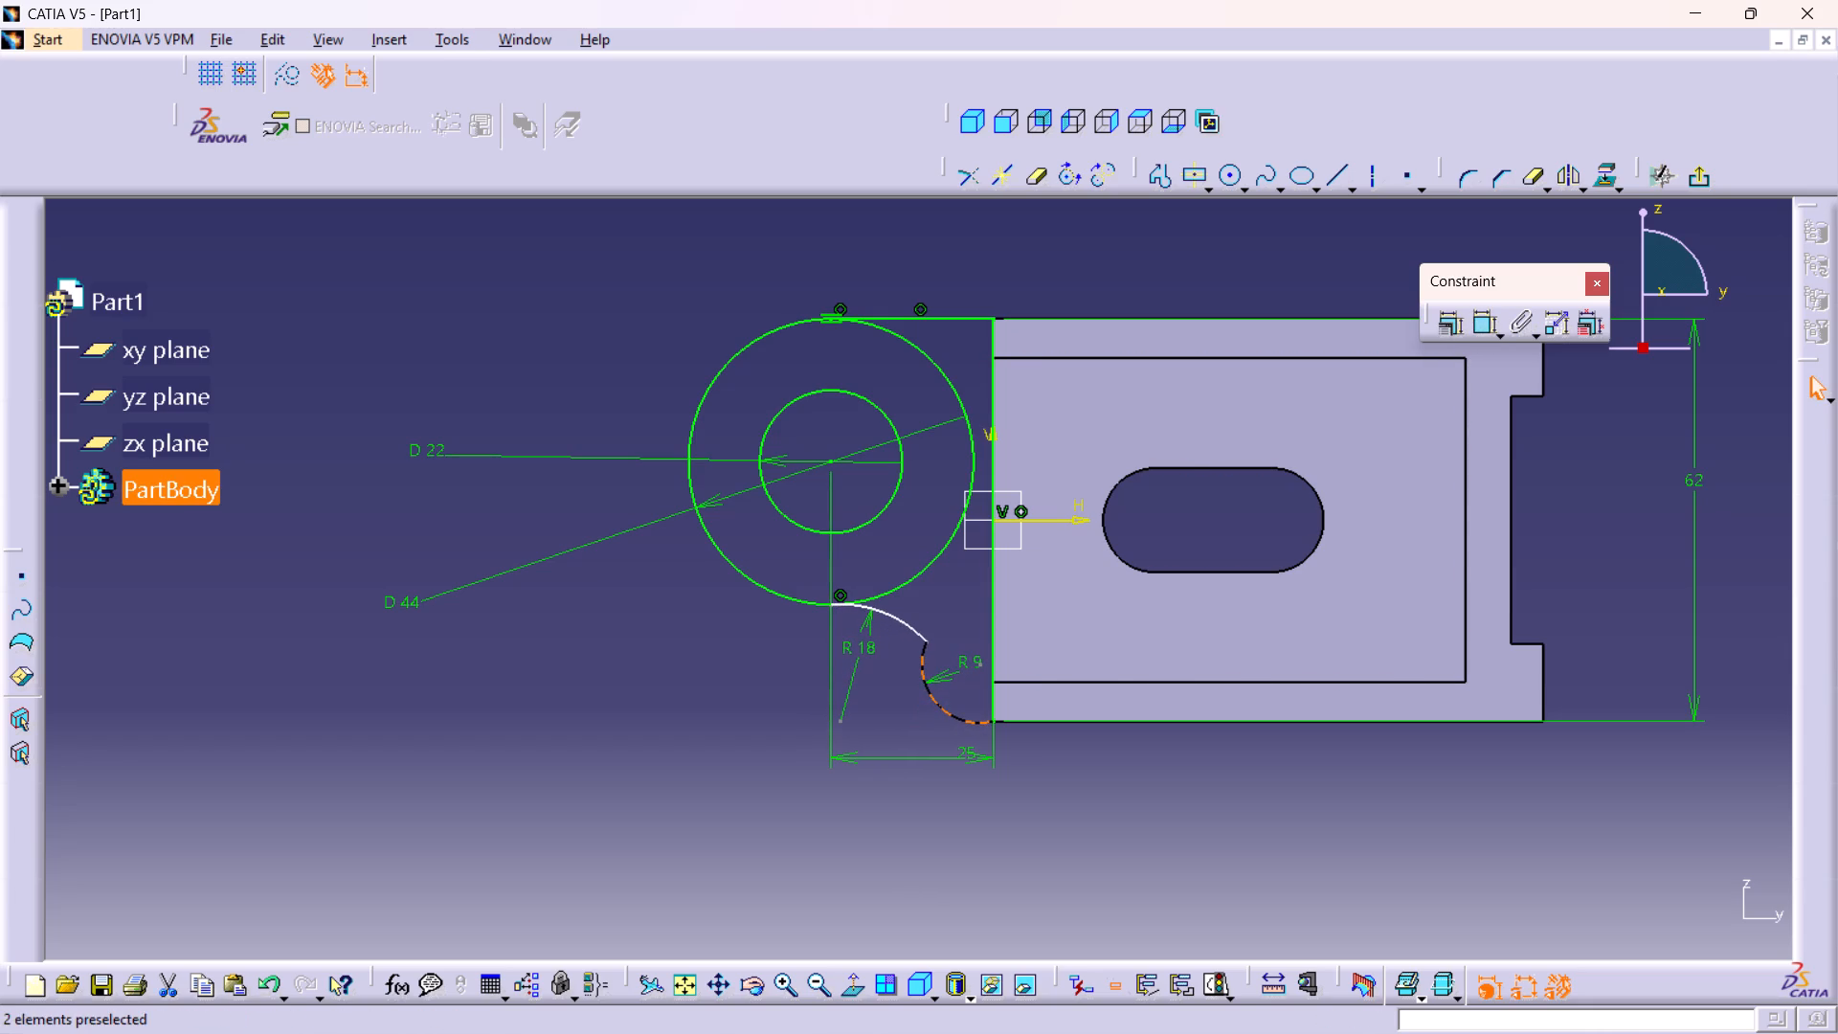
left_click_drag(920, 635, 928, 671)
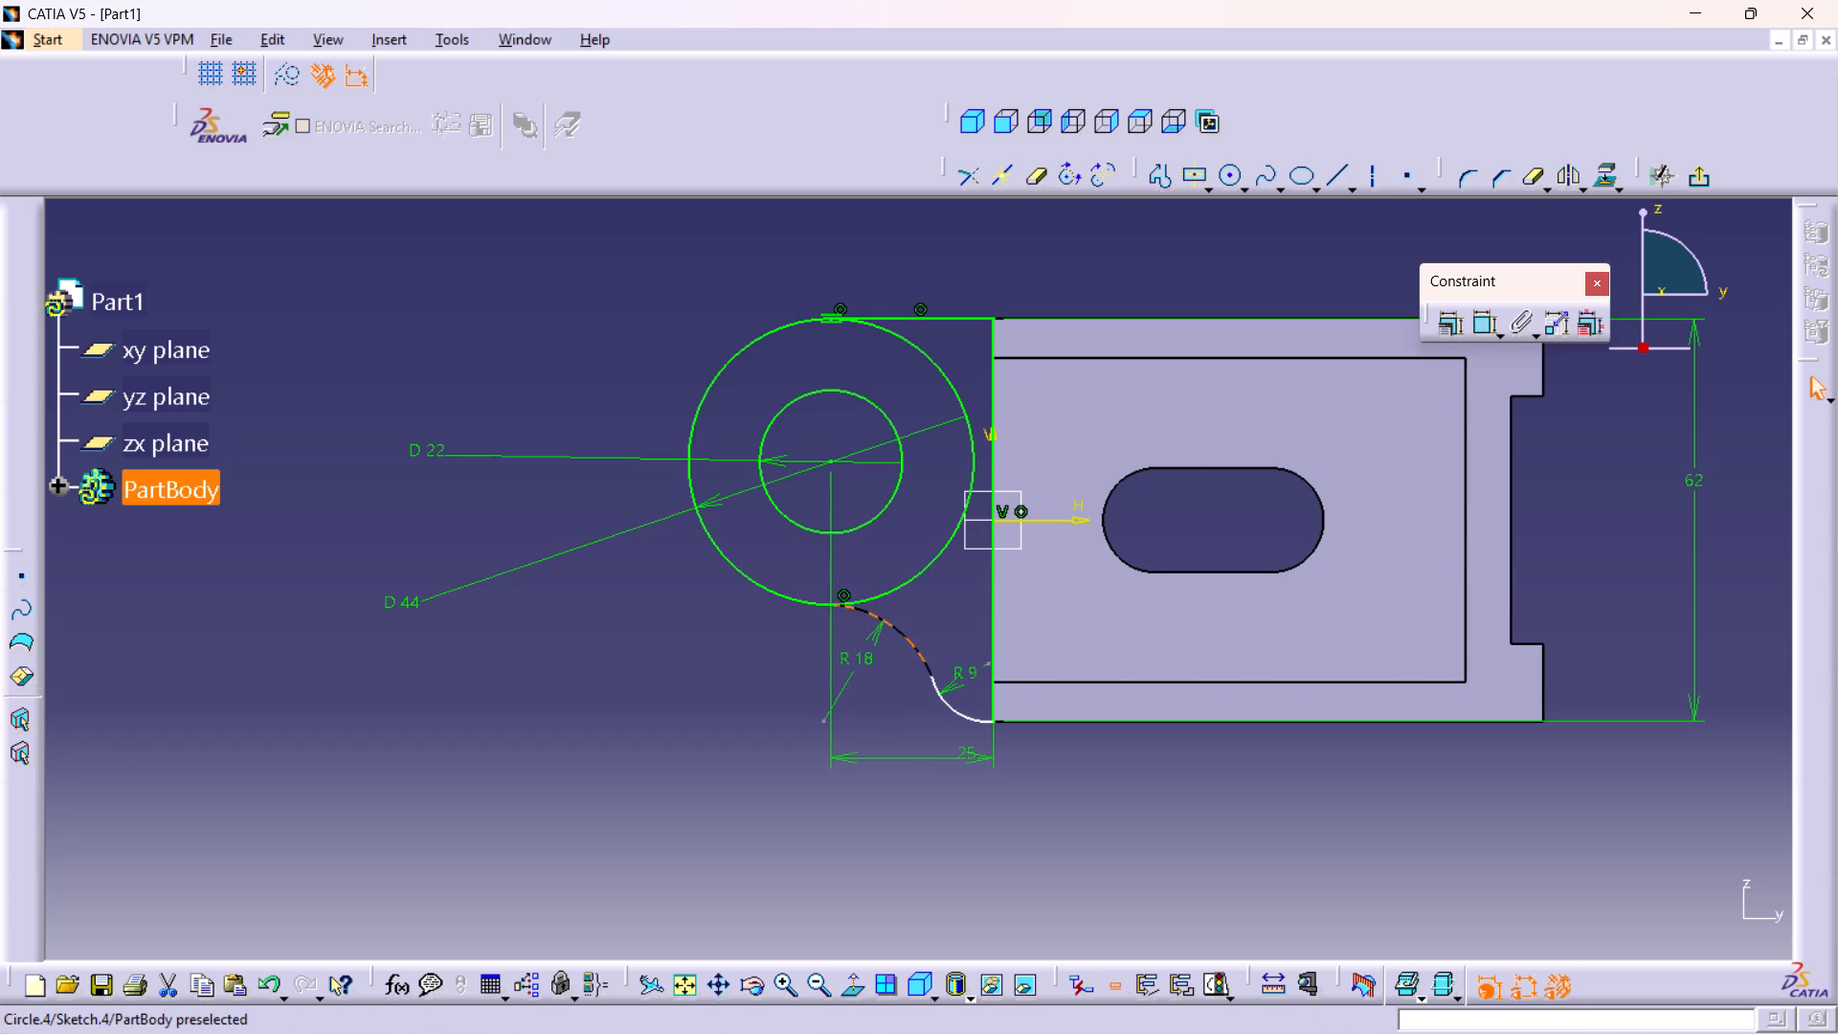
left_click_drag(928, 671, 928, 676)
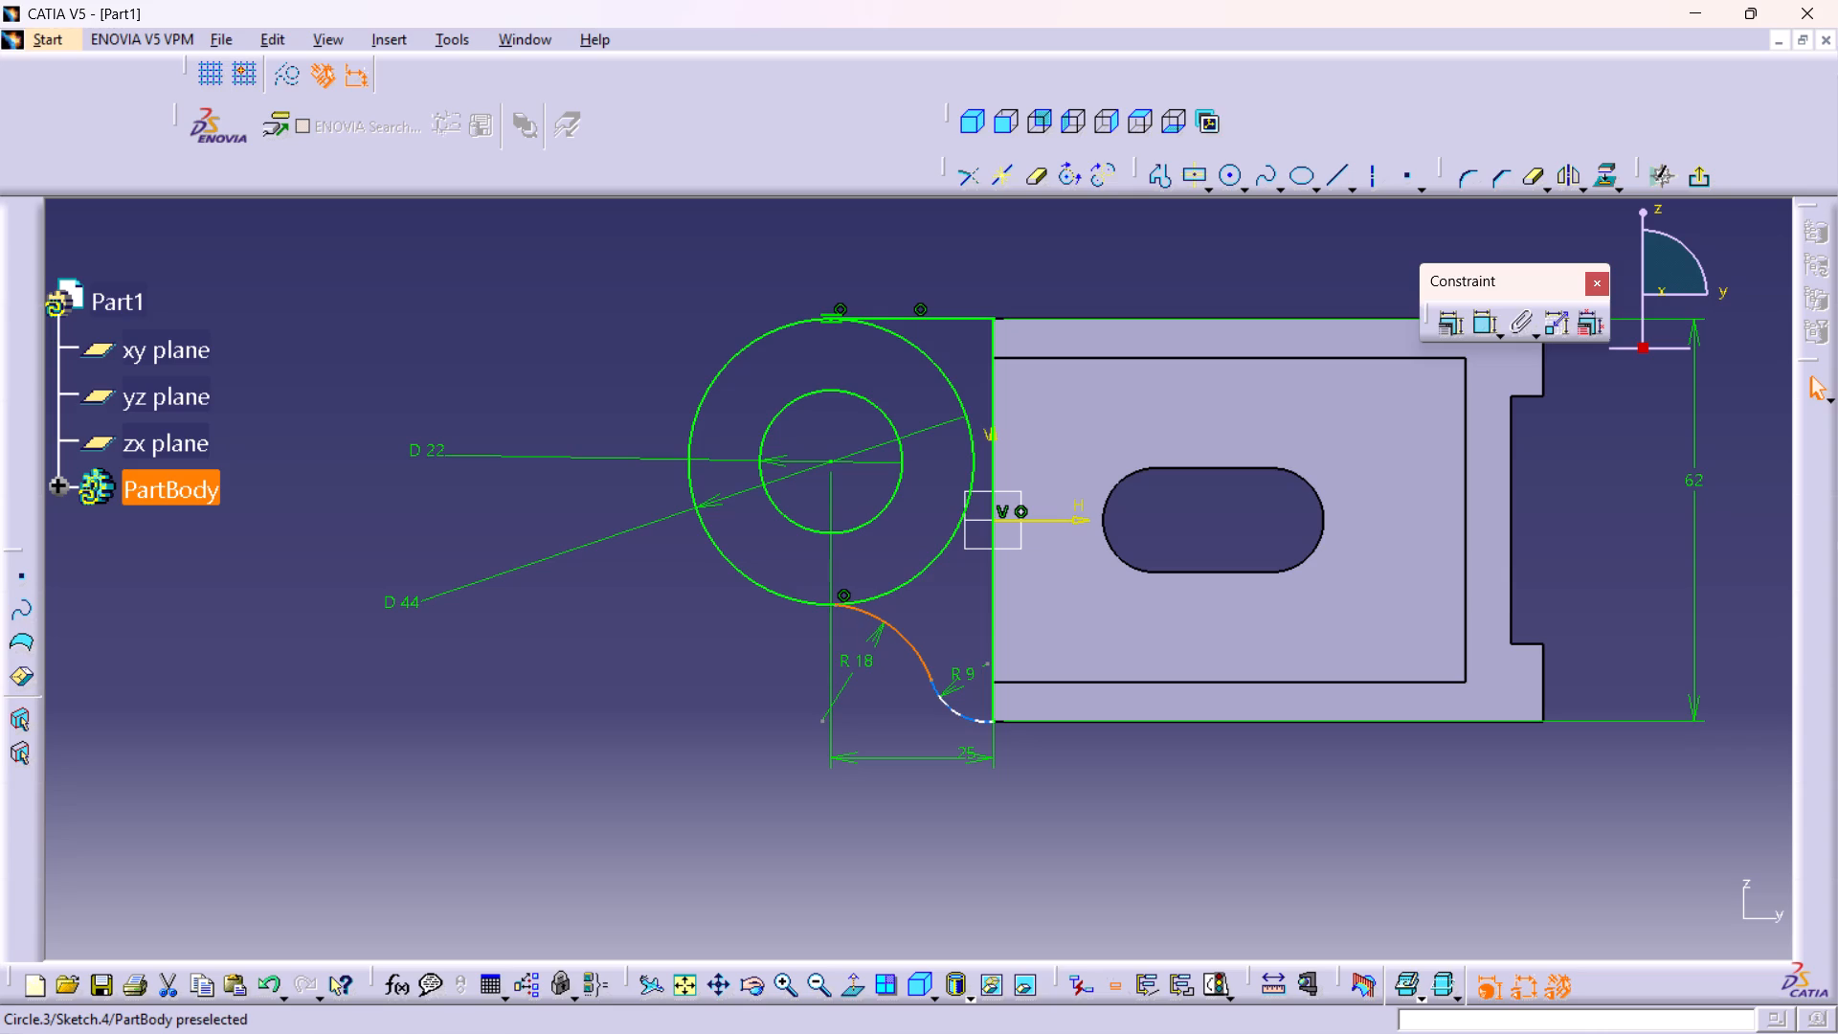
left_click(893, 697)
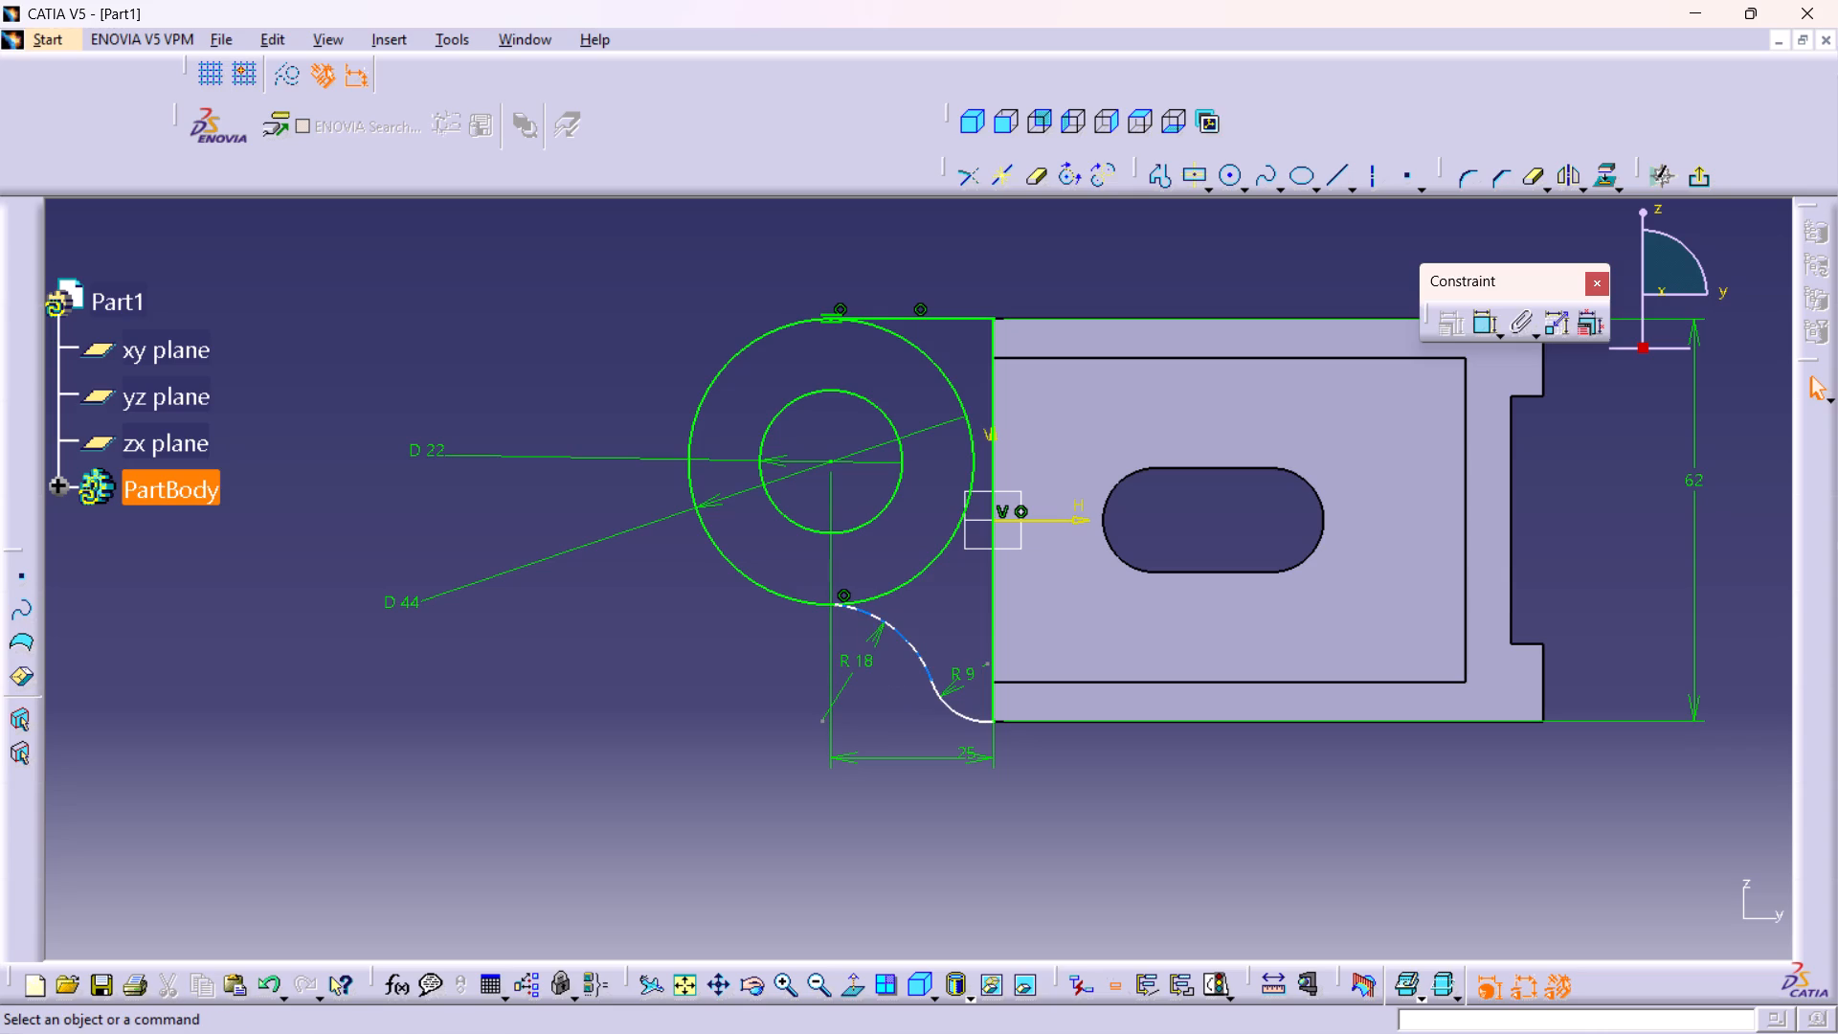
Delete the 25 mm horizontal dimension and re-create it between the circles' centre and the vertical line, placed further below the profile.
double_click(1476, 324)
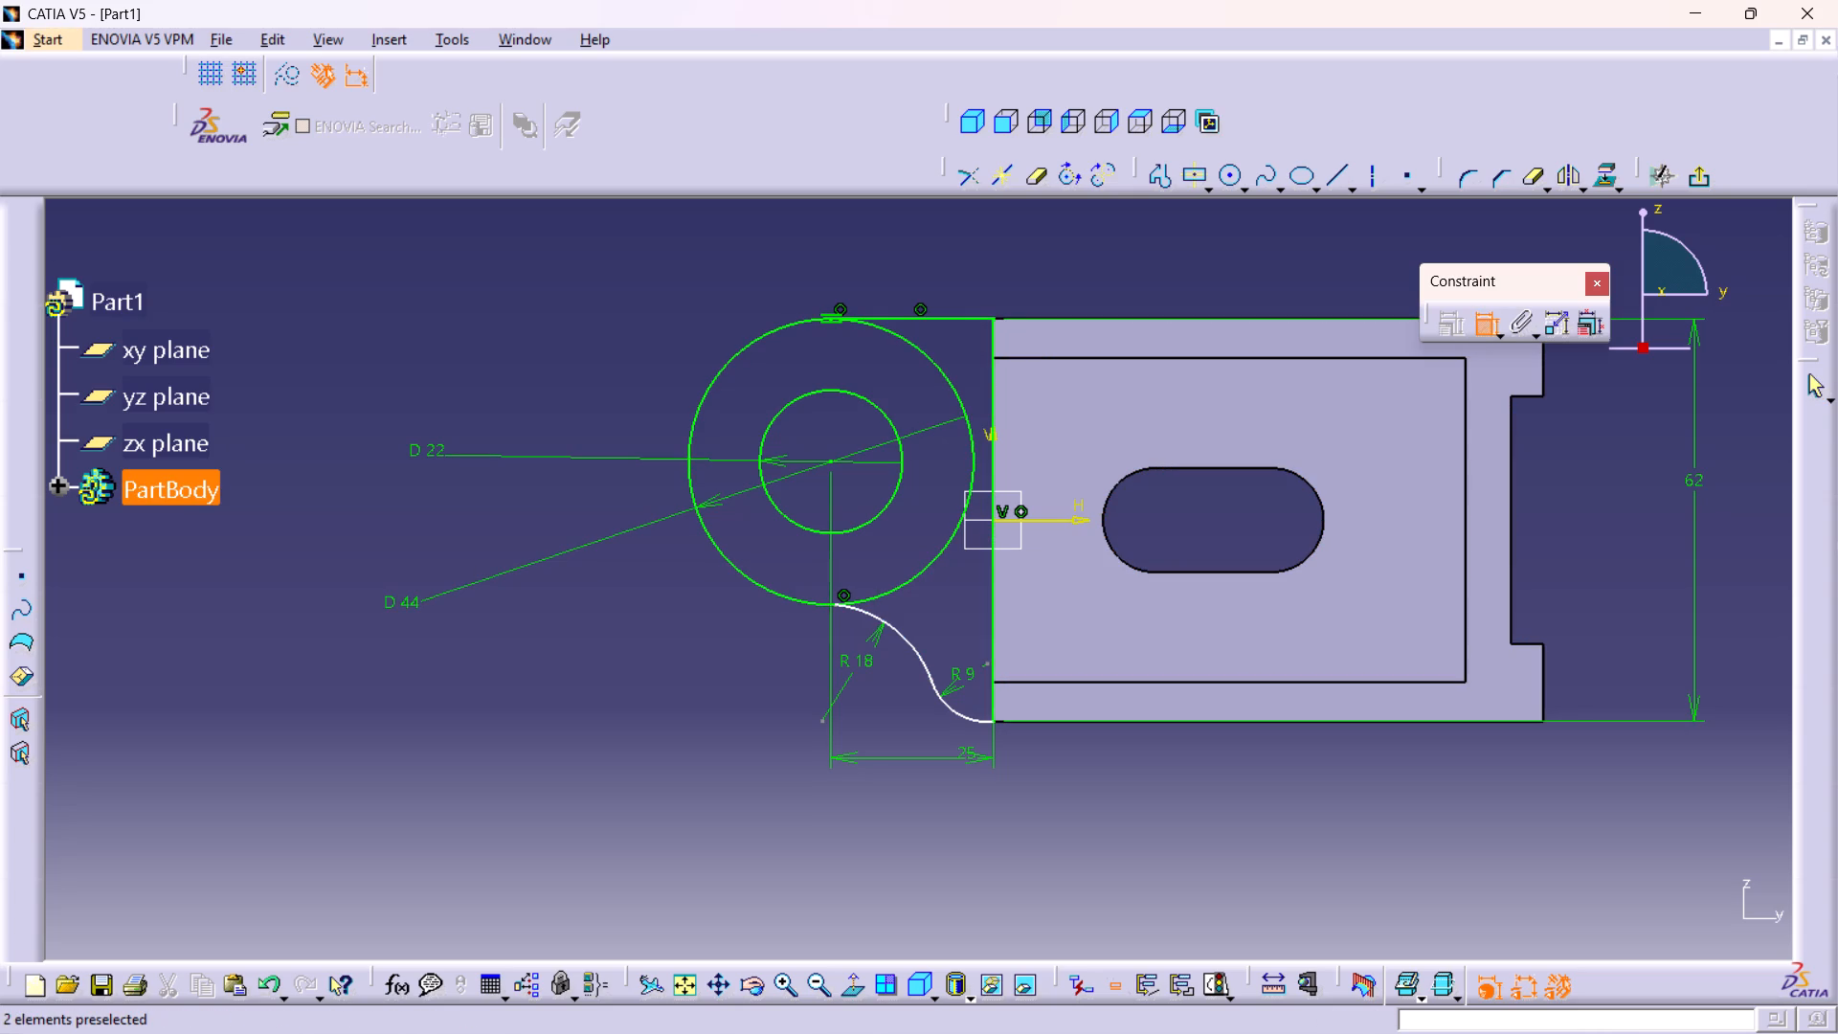
right_click(968, 750)
left_click(1022, 726)
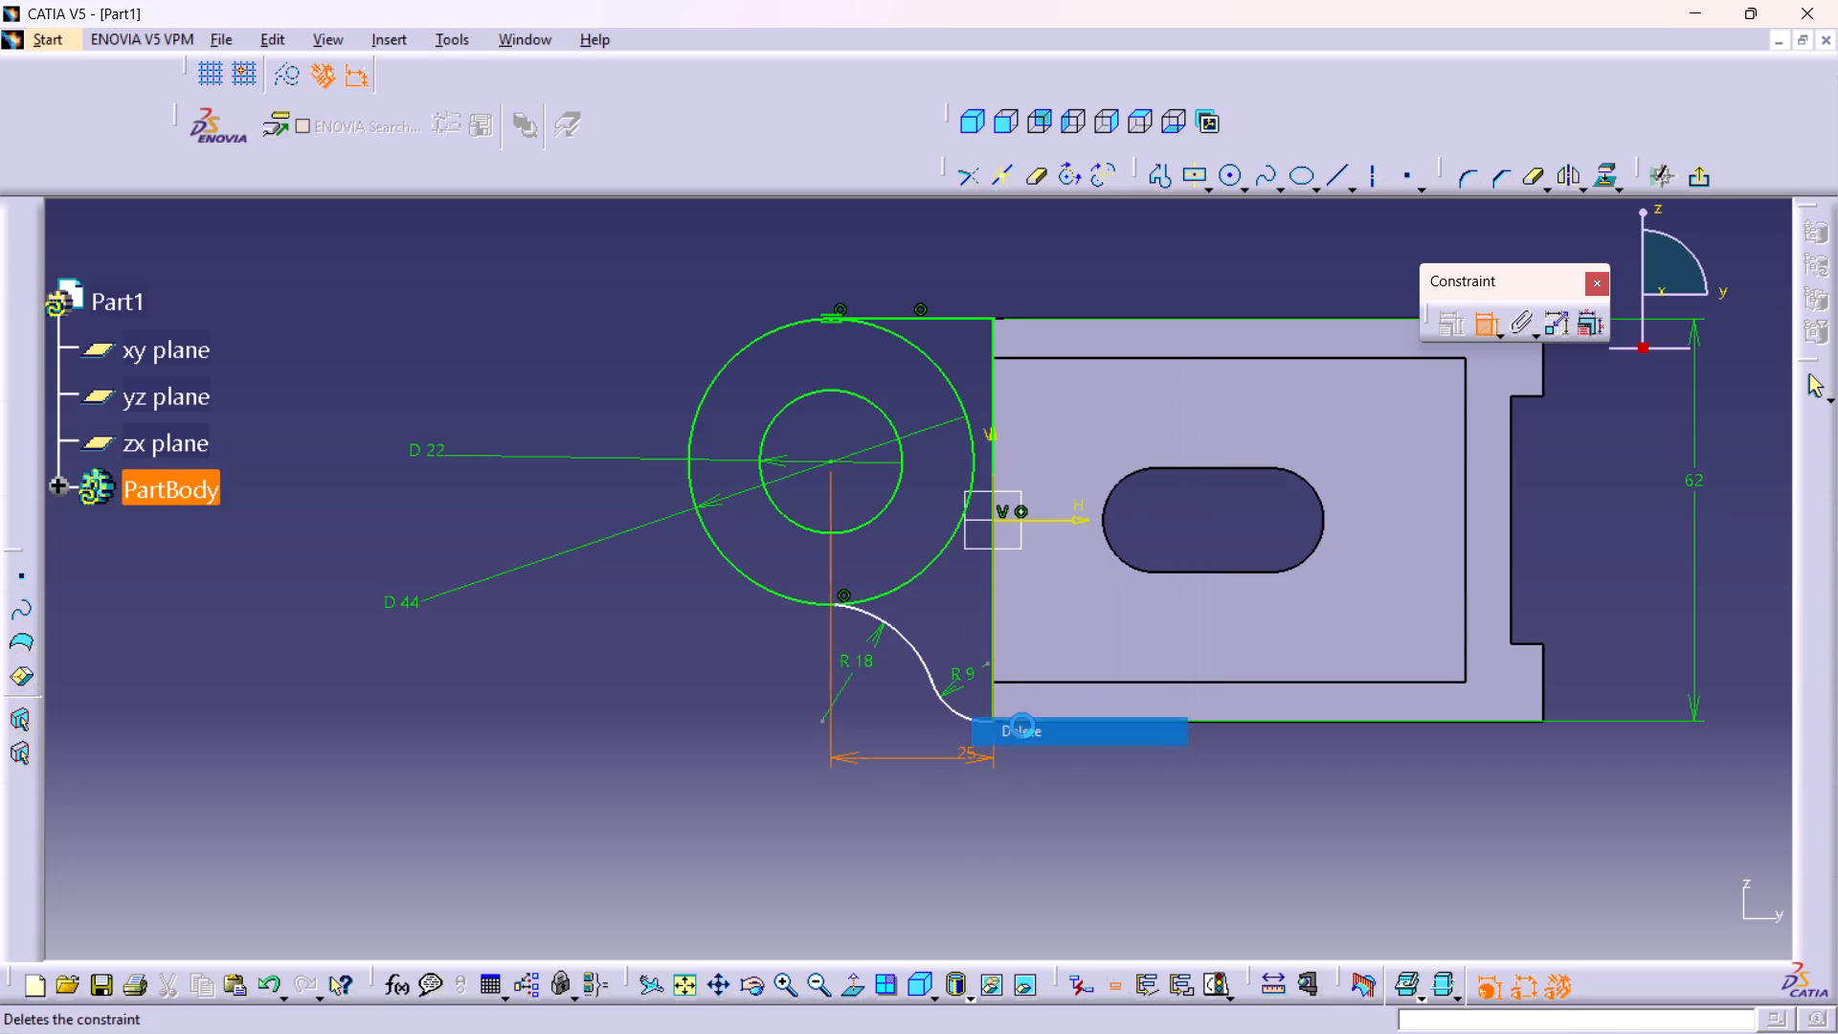
left_click(829, 461)
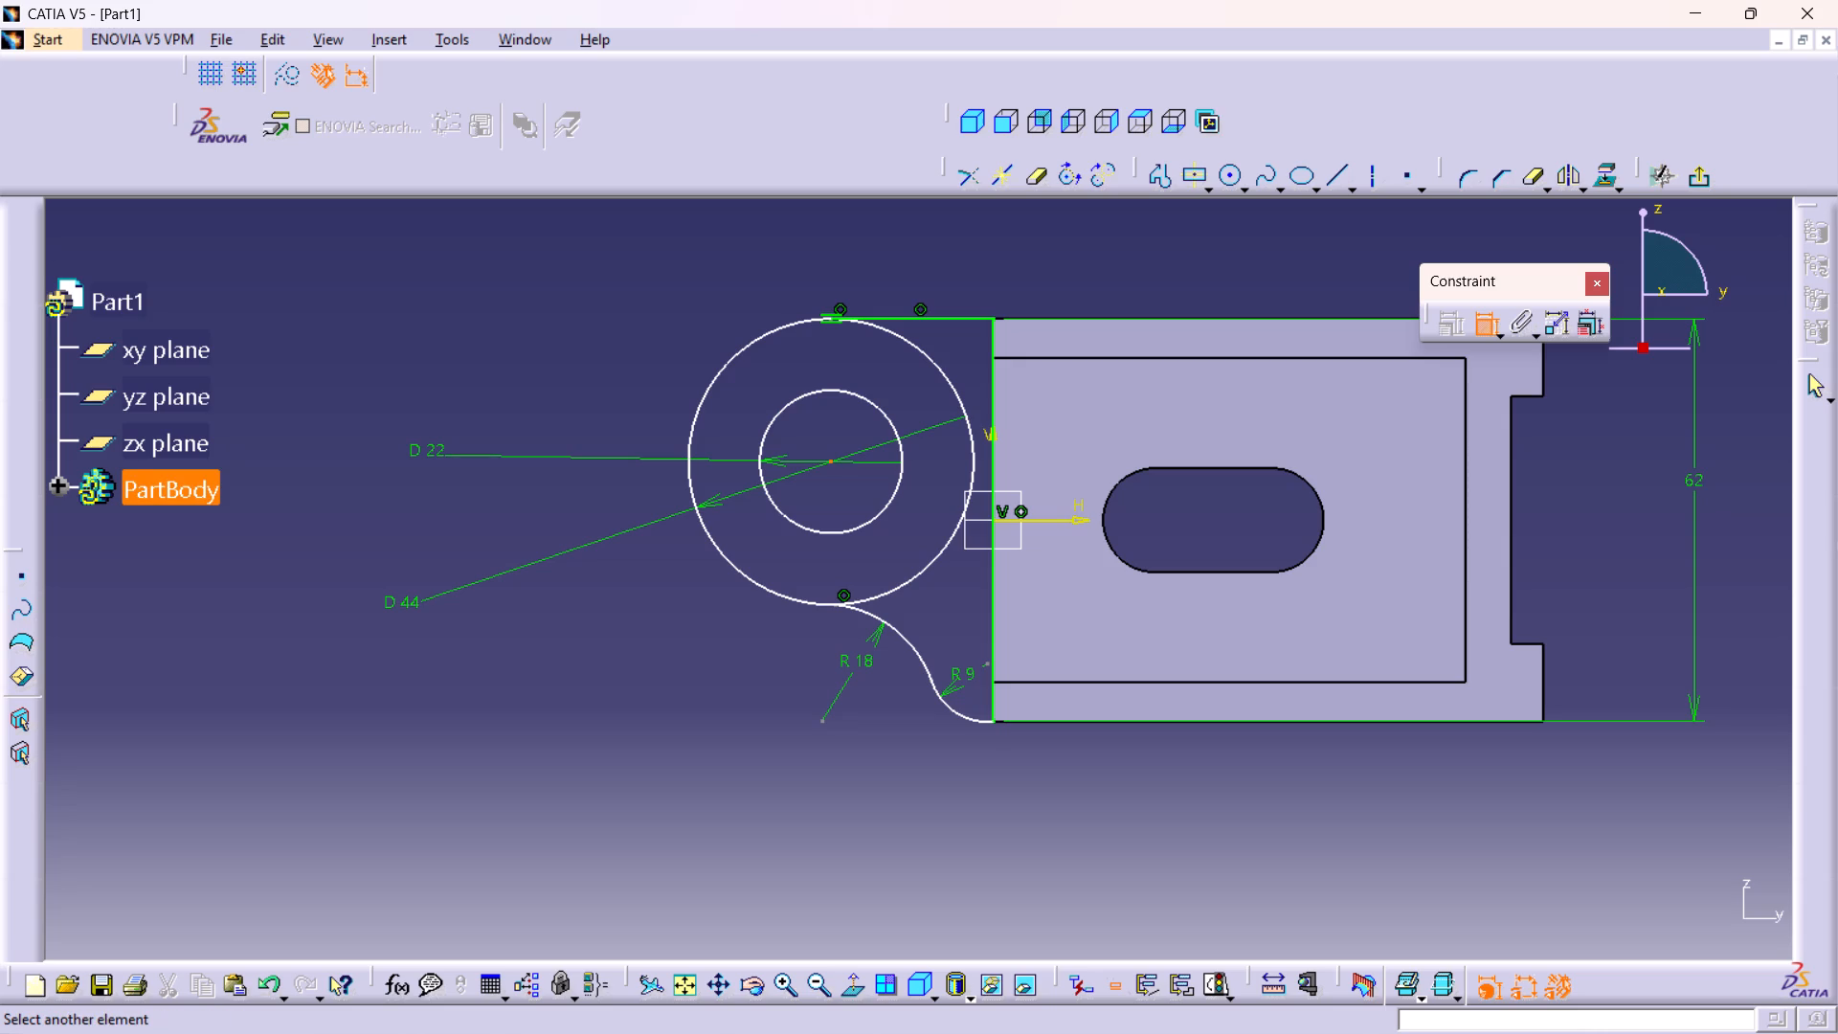
left_click(989, 603)
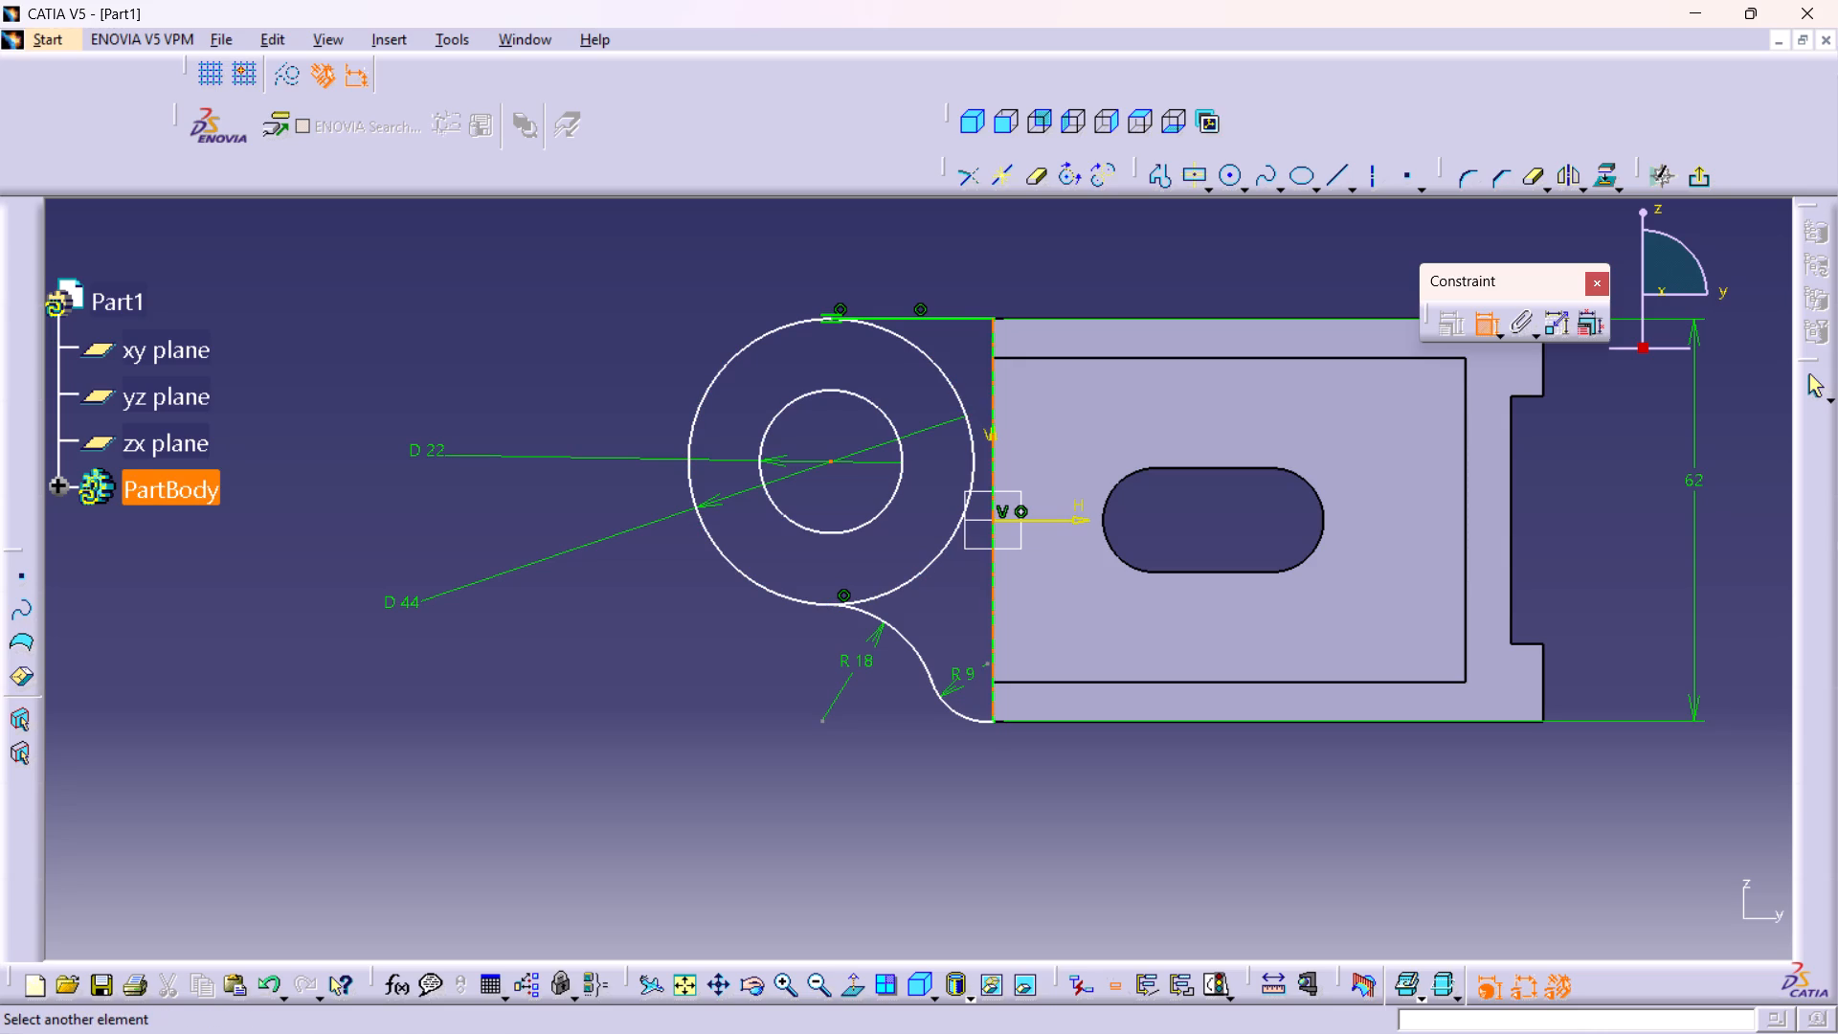
left_click(995, 588)
left_click(906, 805)
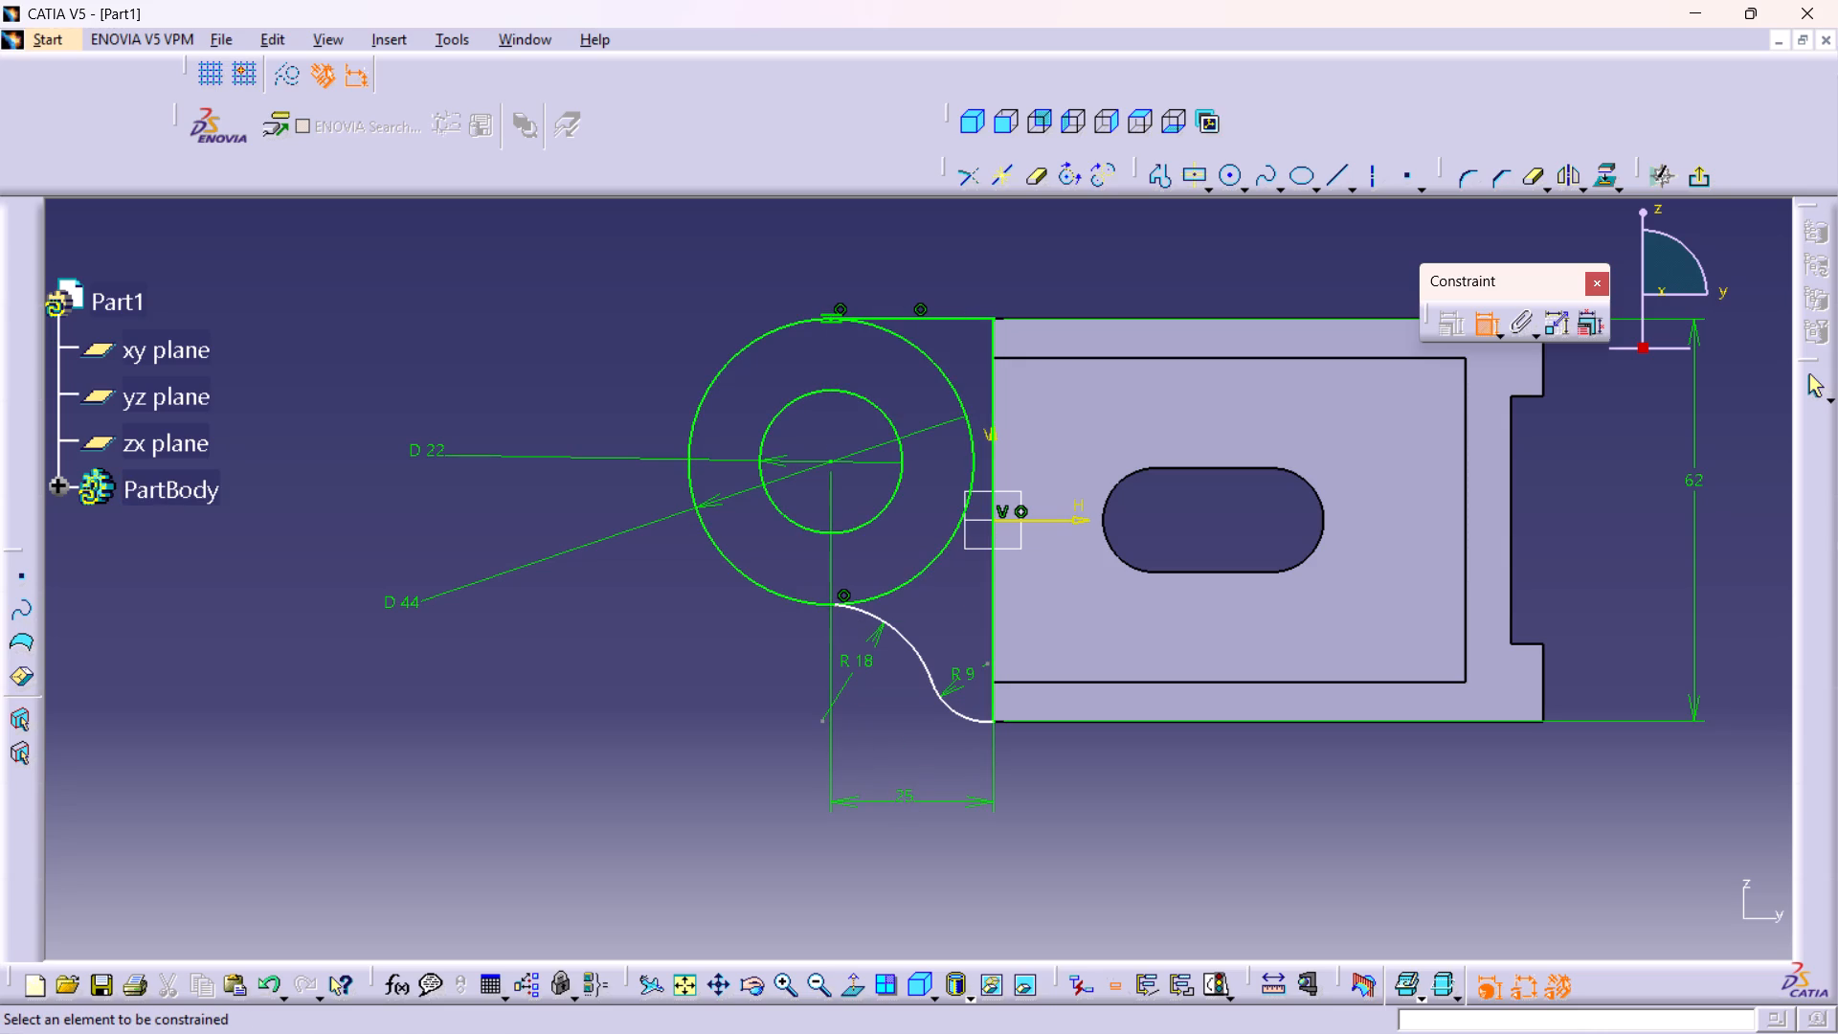
Quick-trim the portion of the 44 mm circle facing the block, between the horizontal tangent line and the 18 mm radius arc.
double_click(1531, 181)
left_click(930, 564)
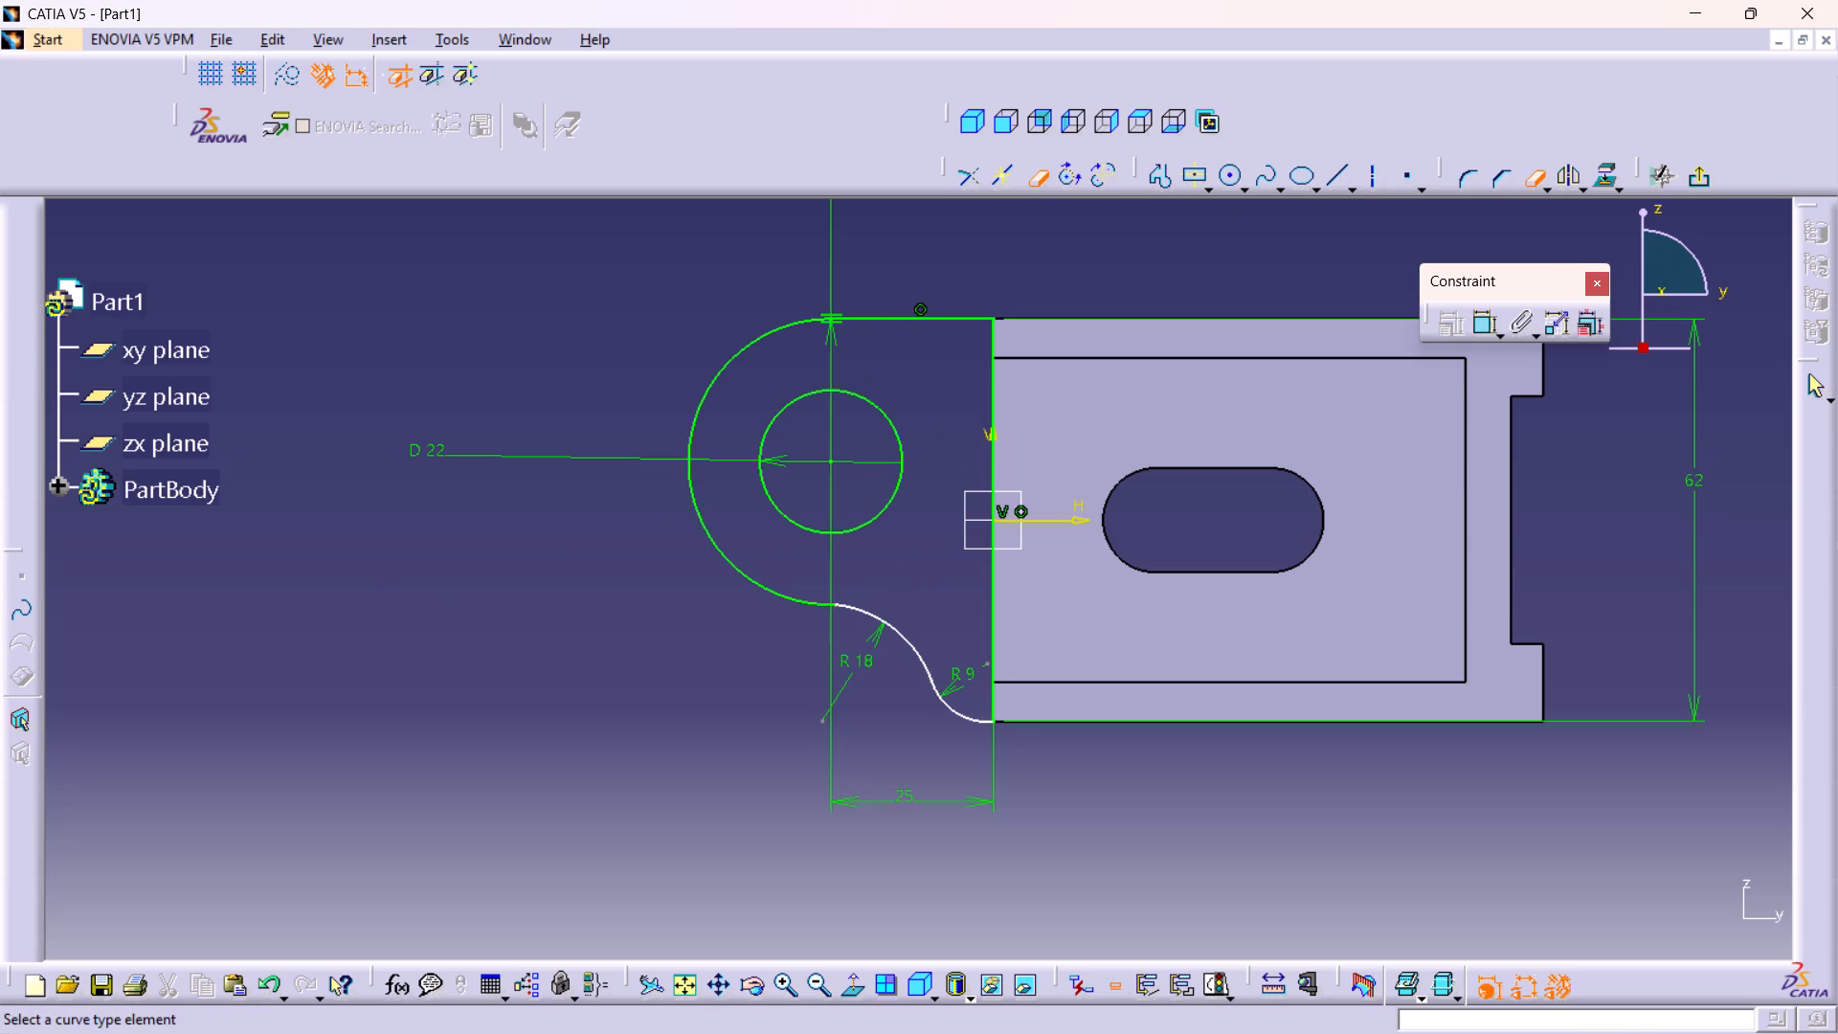
Examine where the 9 mm radius arc meets the vertical line and the block's lower corner, viewed normal to the sketch.
double_click(1482, 321)
middle_click_drag(987, 636, 921, 415)
right_click(985, 636)
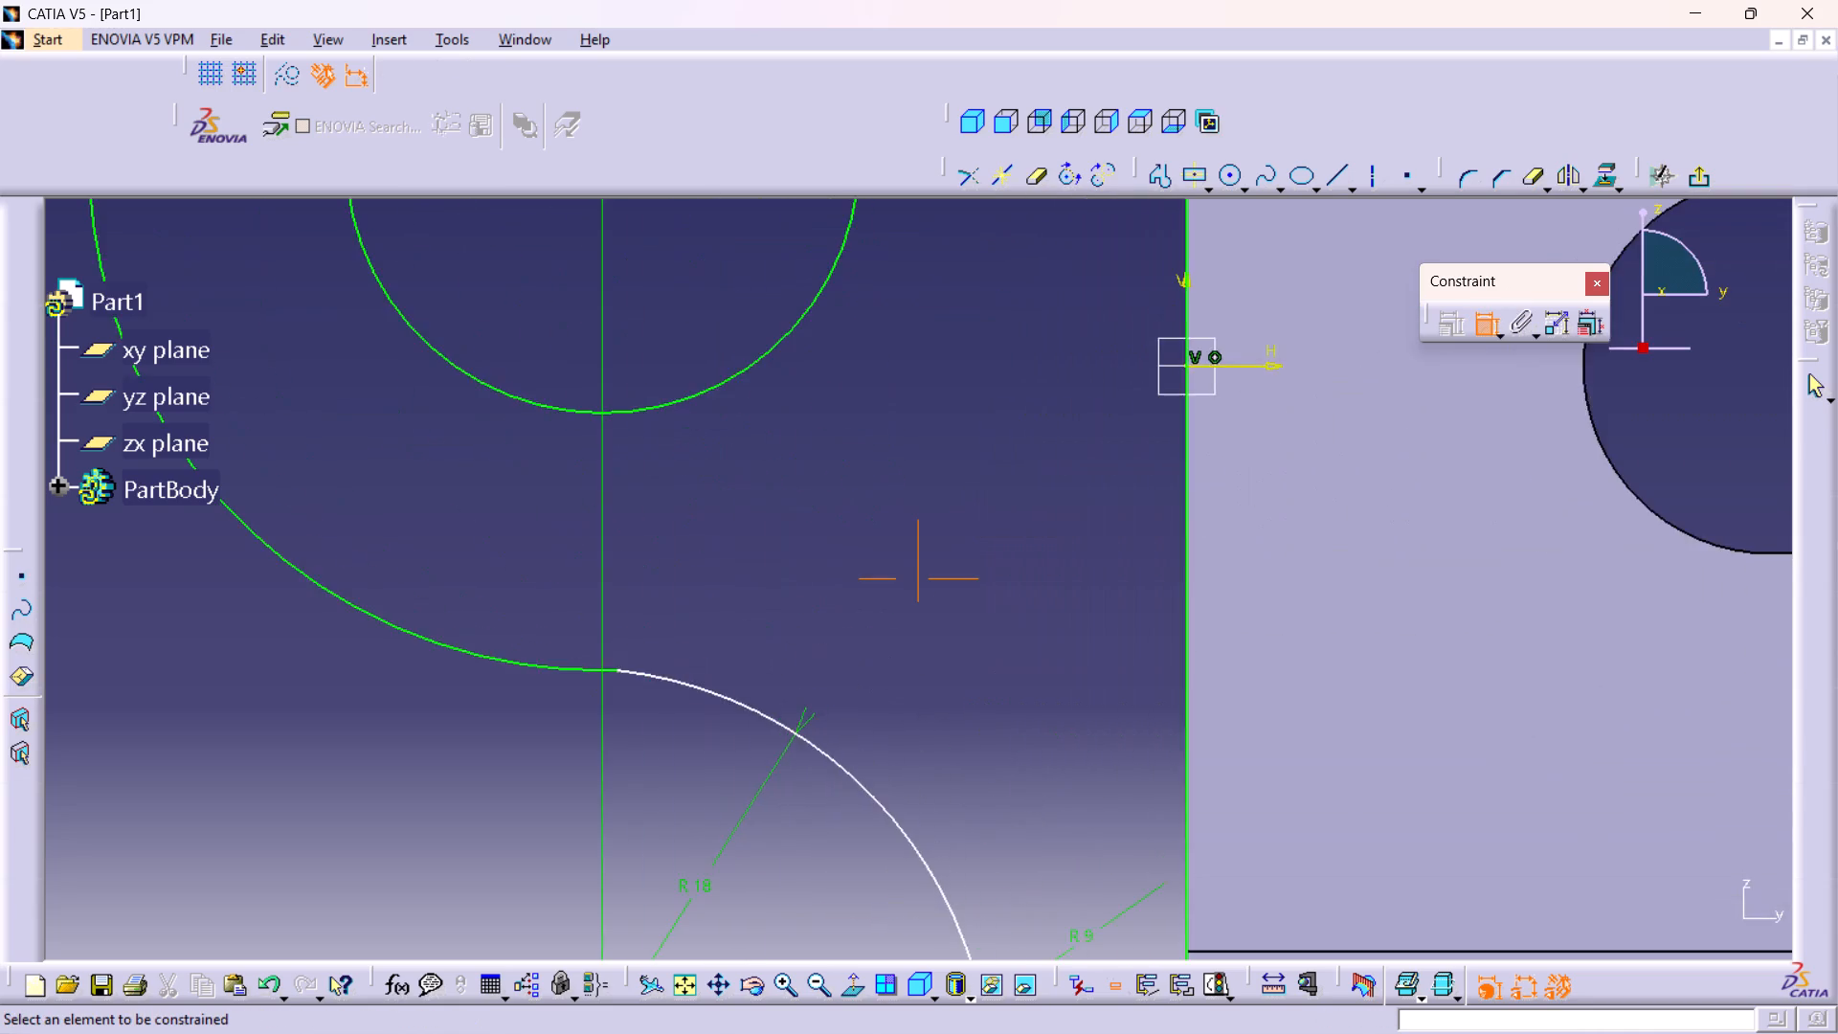
middle_click_drag(992, 595, 716, 82)
middle_click_drag(906, 562, 853, 352)
right_click(903, 562)
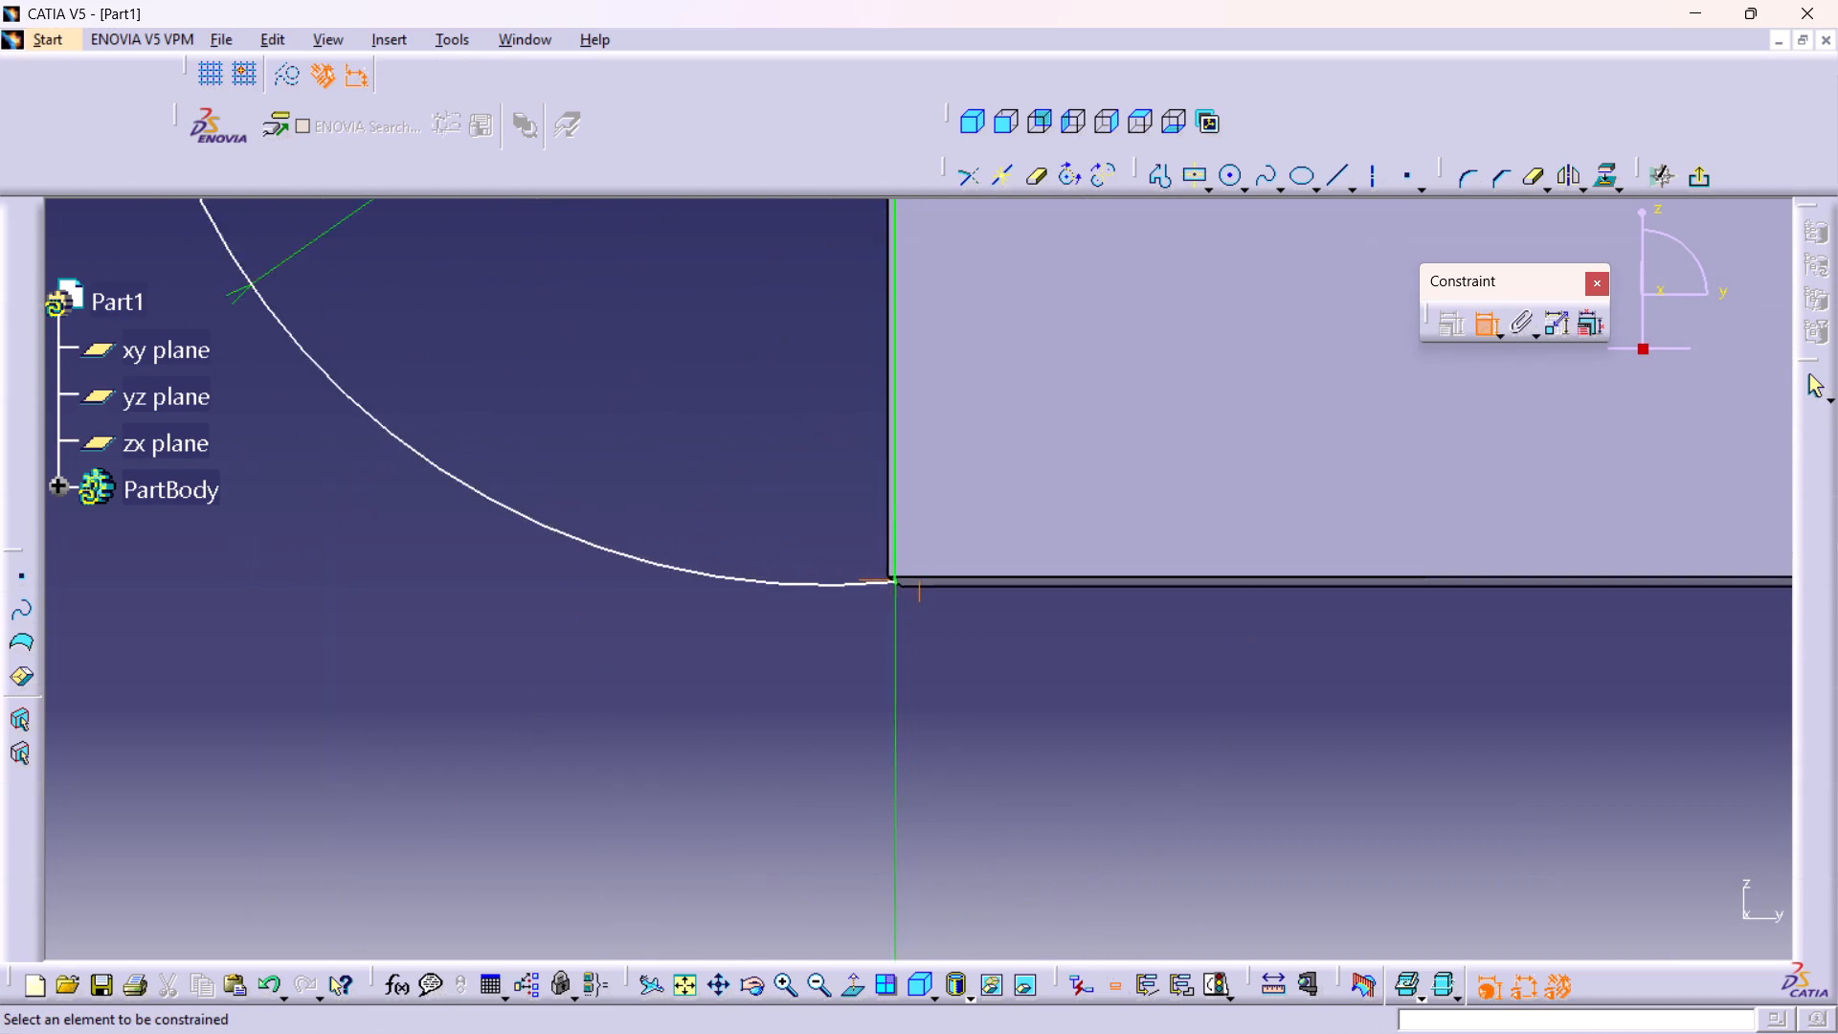
middle_click_drag(853, 352, 775, 55)
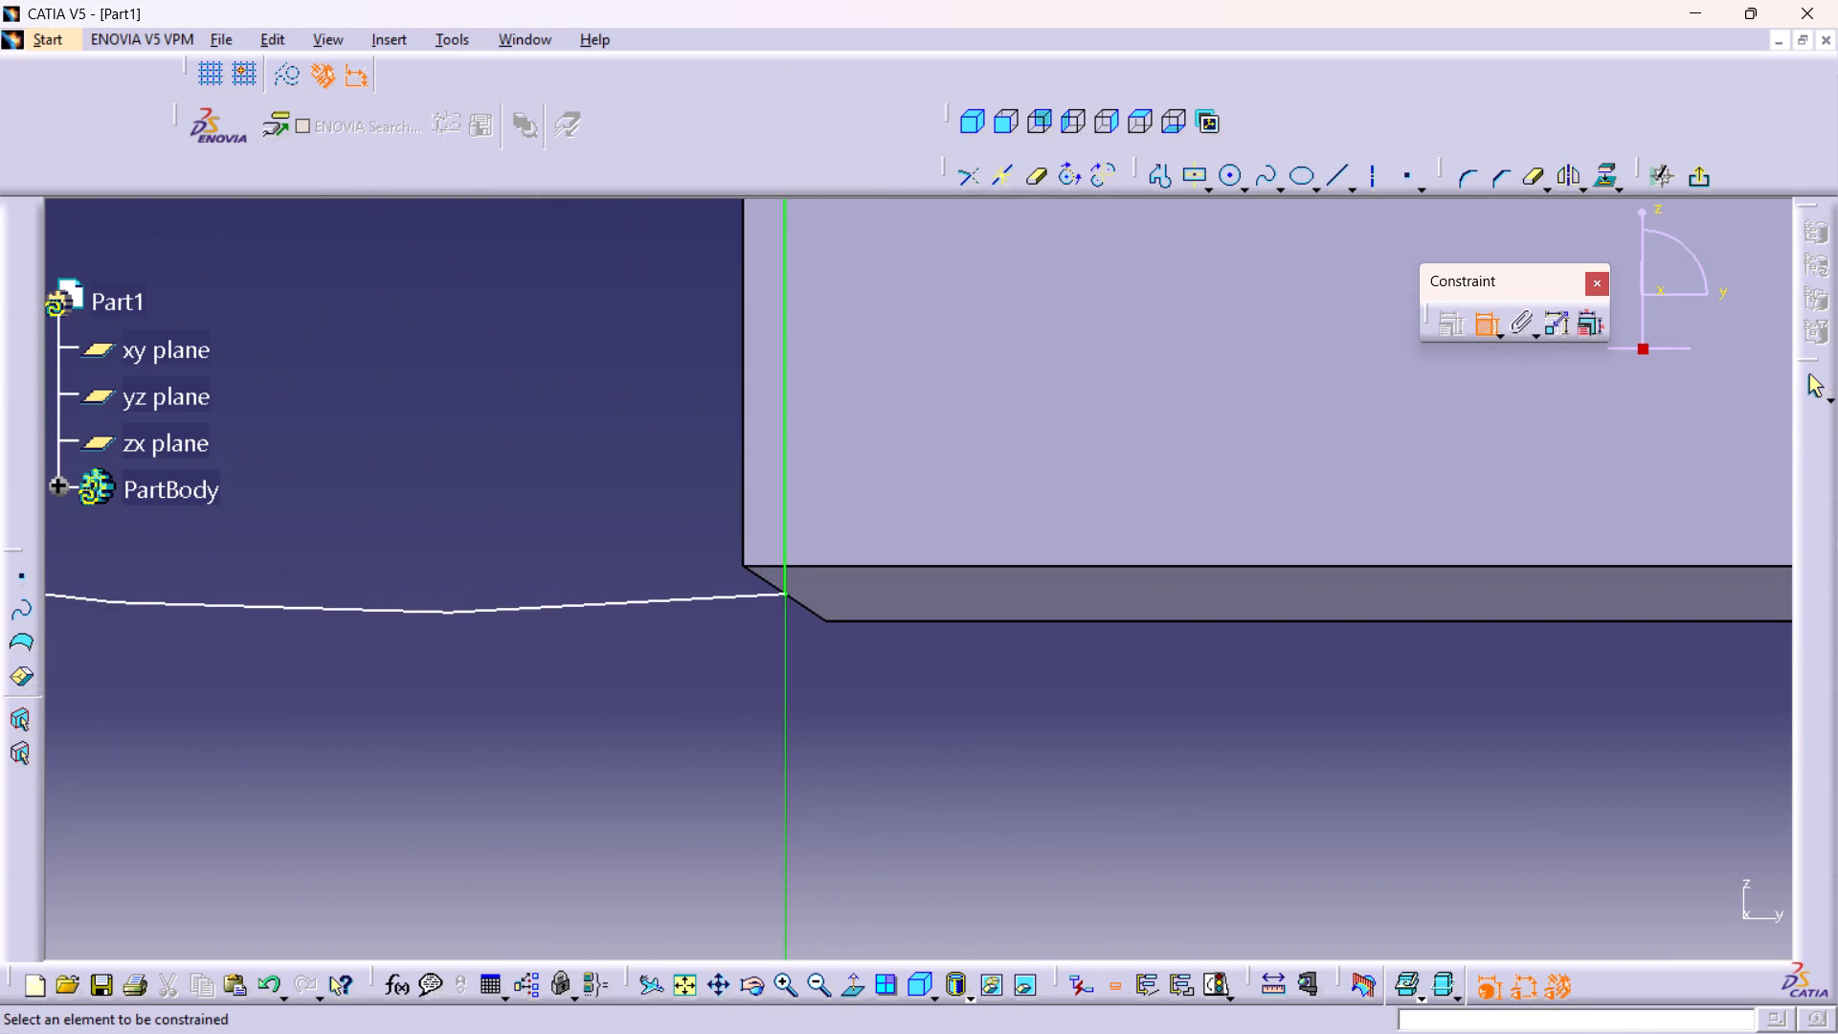
middle_click_drag(765, 606, 777, 589)
right_click(768, 605)
right_click_drag(768, 605, 799, 614)
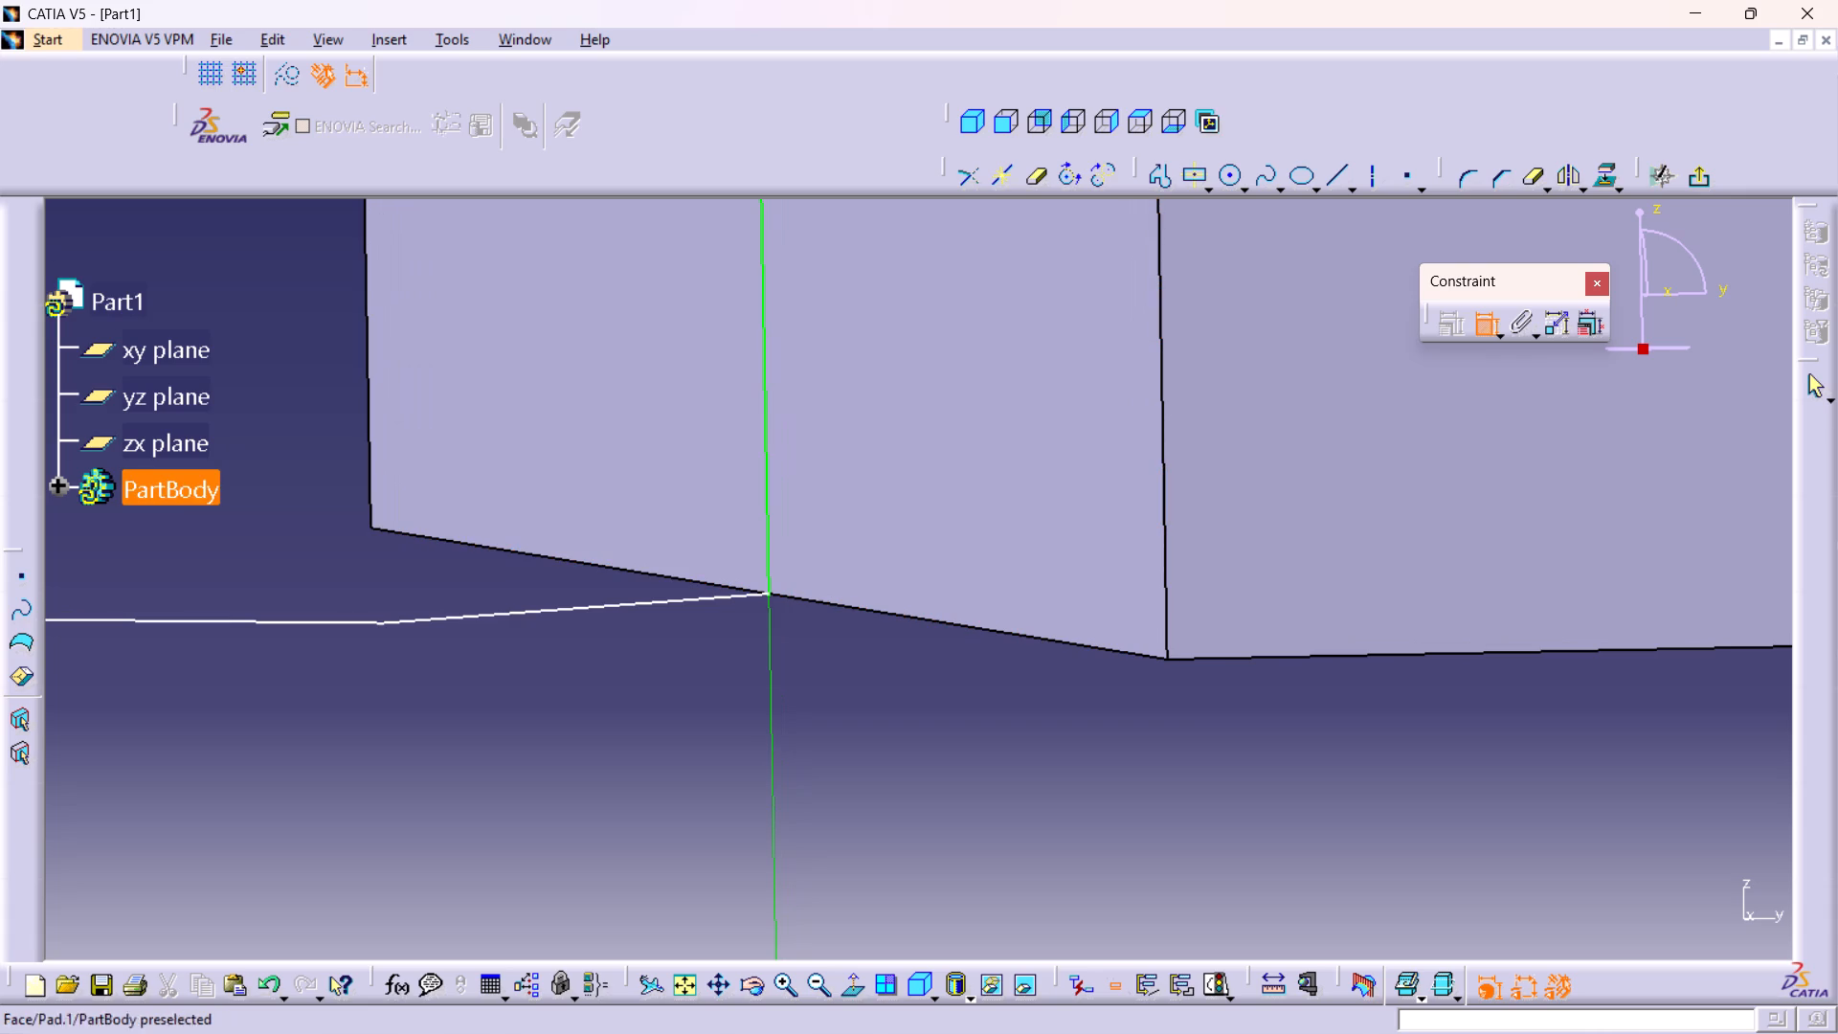
left_click(864, 978)
middle_click_drag(680, 492, 800, 773)
right_click(680, 492)
middle_click_drag(736, 423, 822, 641)
right_click(736, 423)
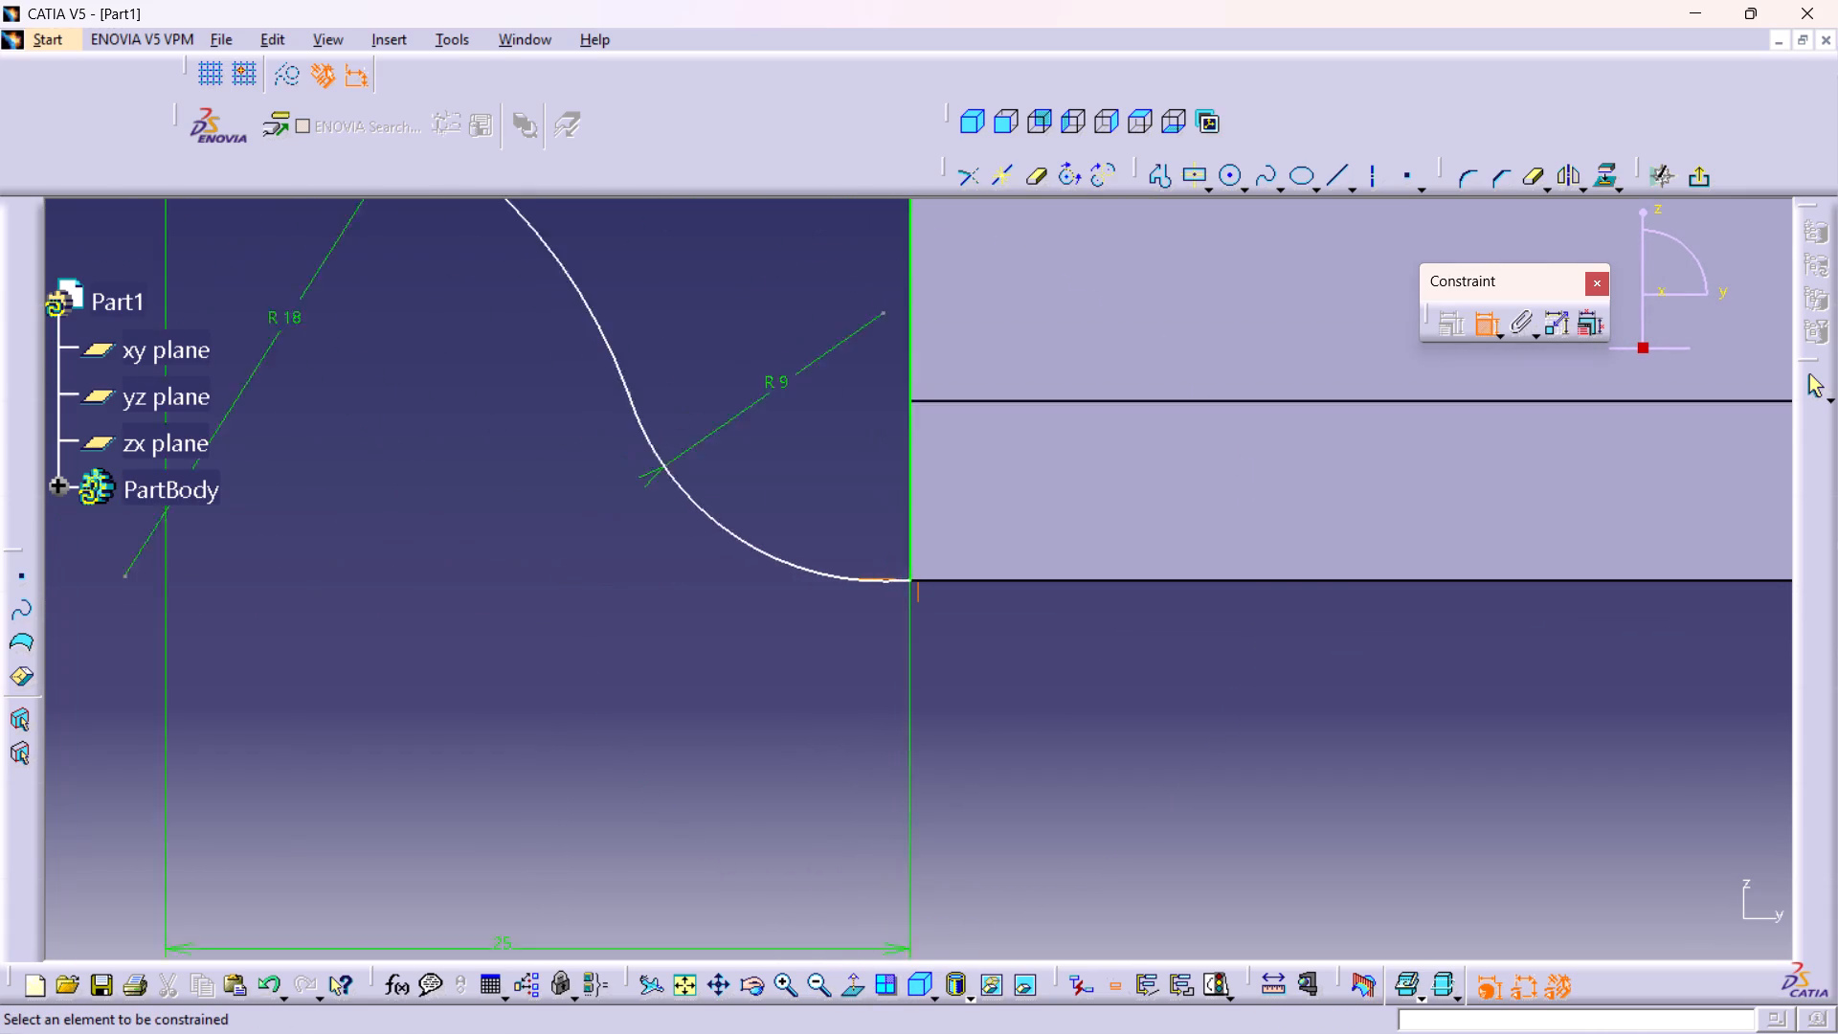
middle_click_drag(822, 641, 832, 665)
middle_click_drag(794, 371, 835, 564)
middle_click_drag(816, 456, 833, 533)
right_click(816, 456)
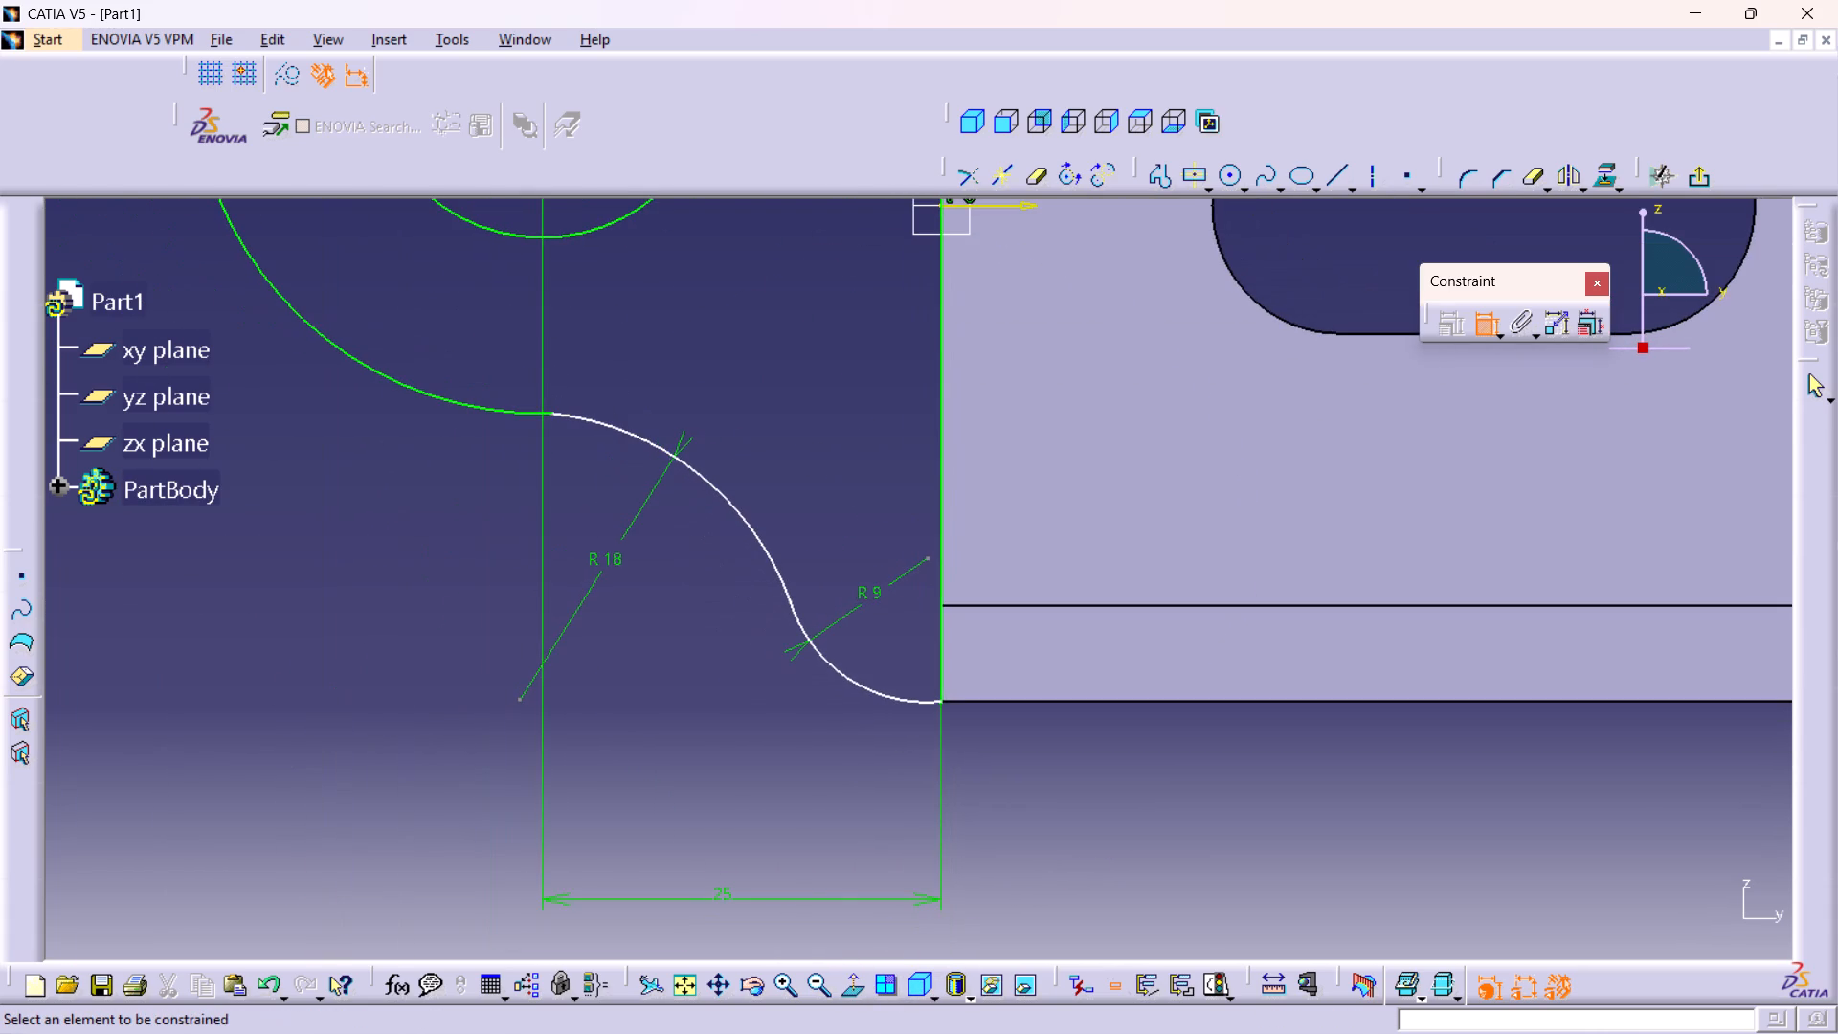
middle_click_drag(756, 379, 805, 561)
right_click(775, 441)
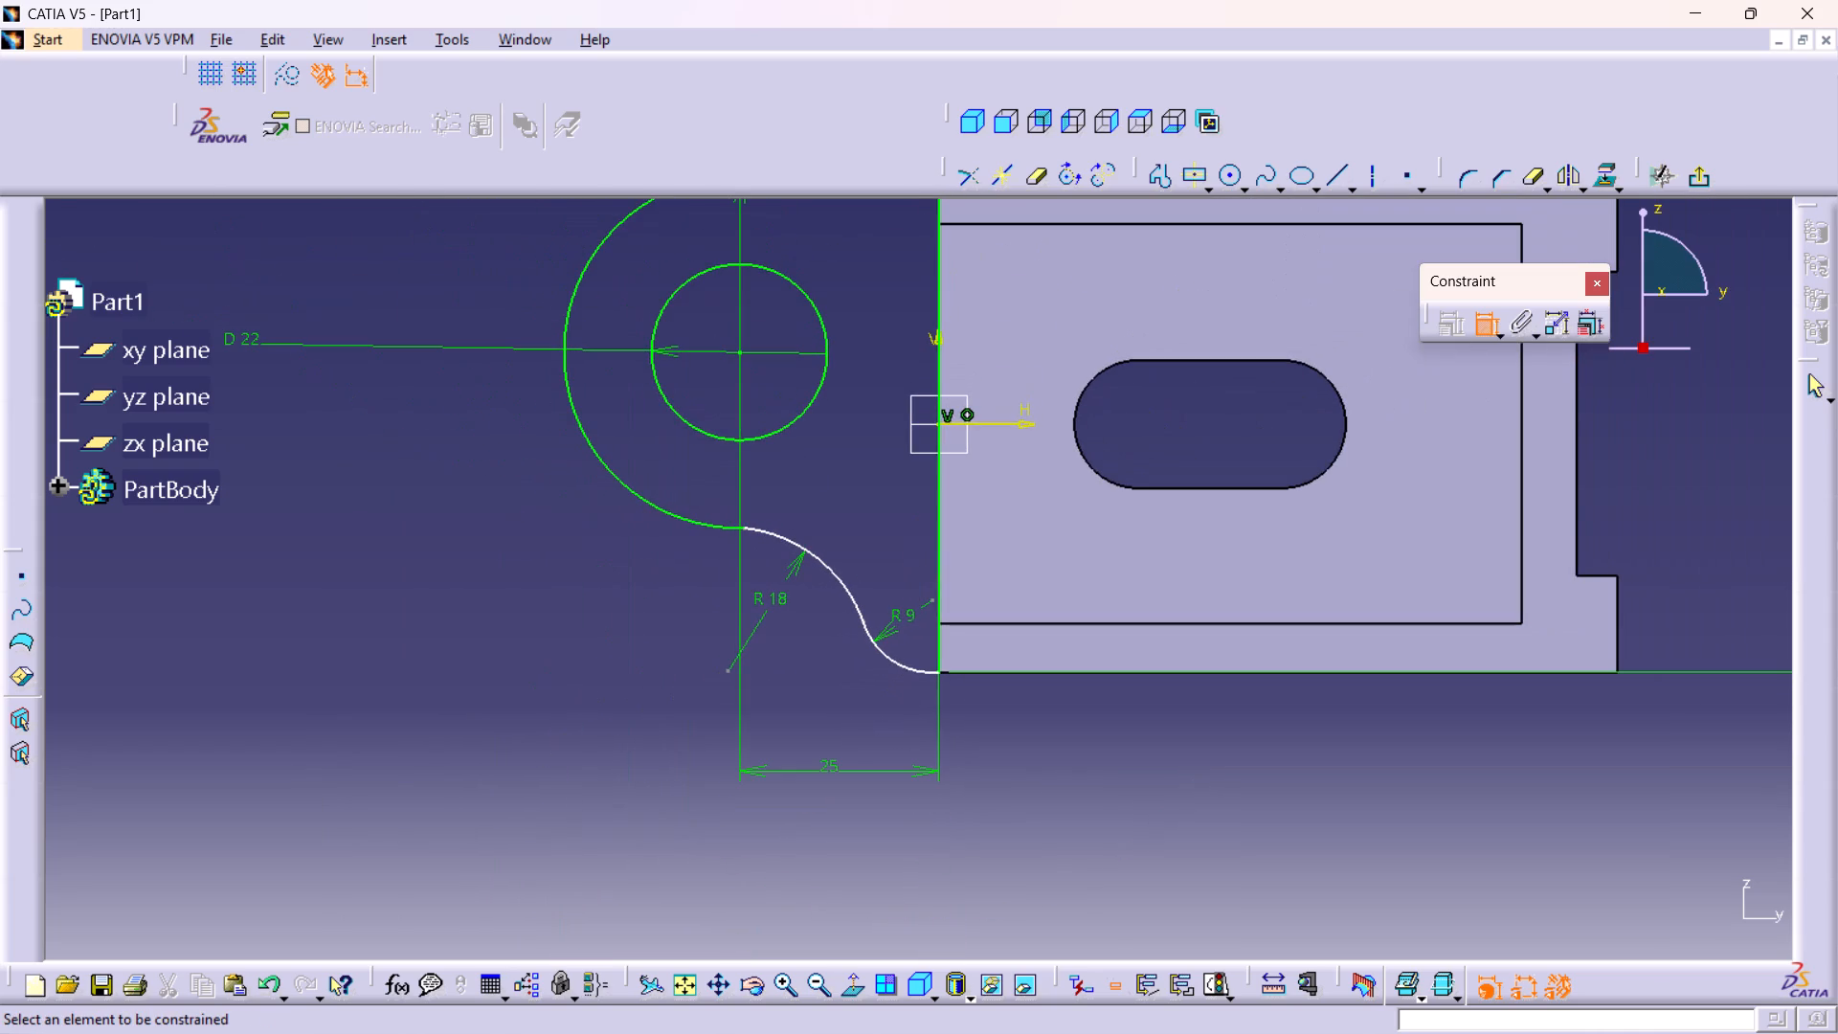
middle_click_drag(818, 491, 827, 539)
right_click(818, 491)
middle_click_drag(843, 481, 833, 529)
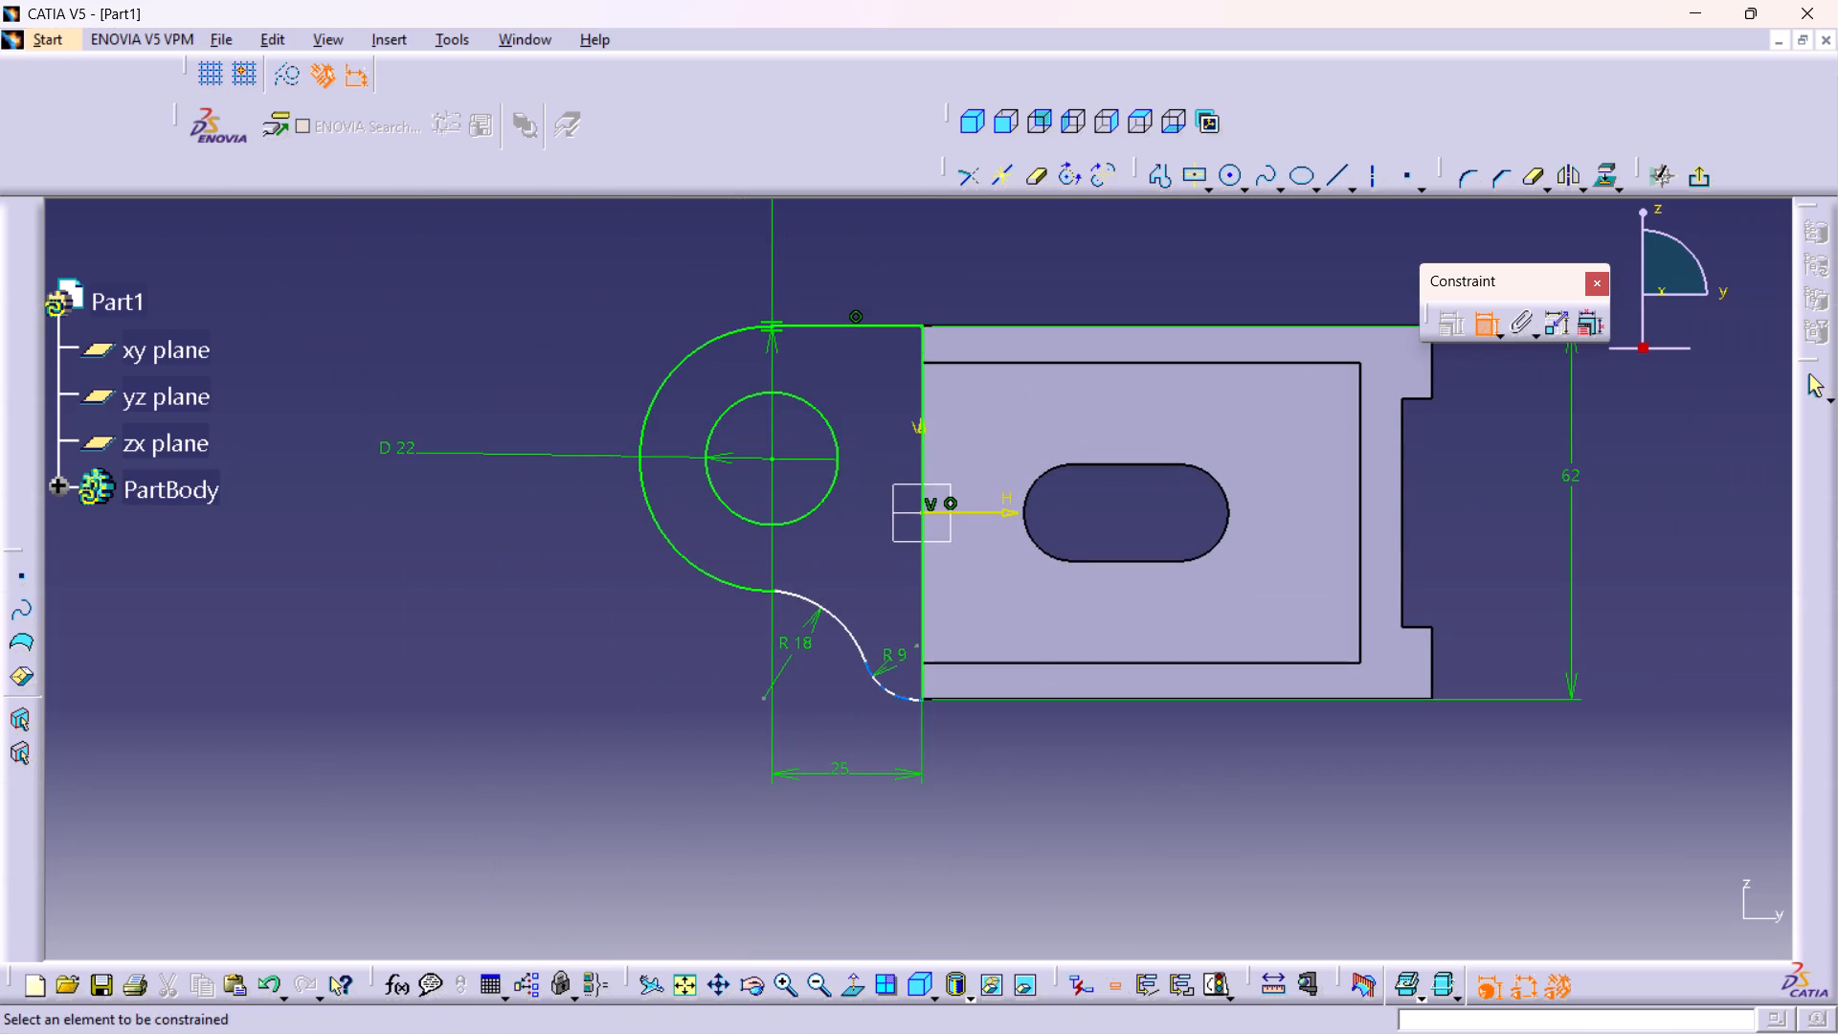
Dimension the vertical distance between the 9 mm radius arc and the upper horizontal tangent line, and set it to 62 mm.
left_click(904, 703)
left_click(882, 326)
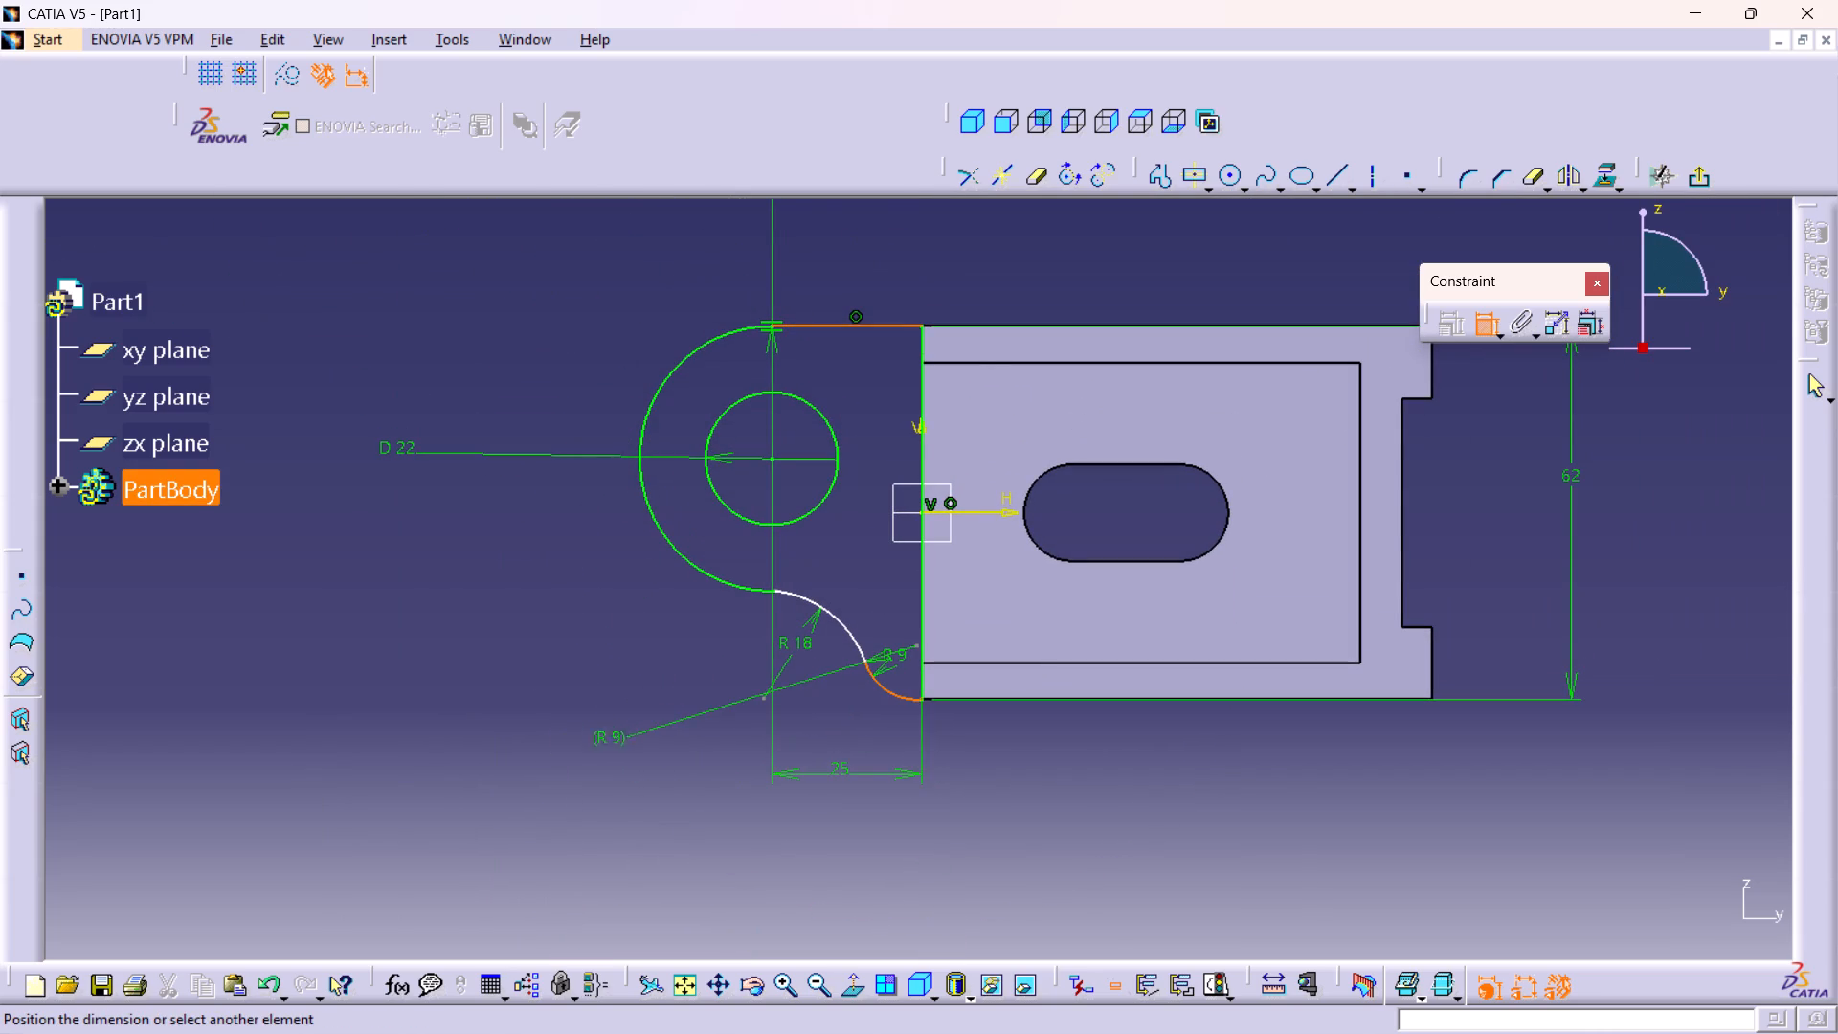
left_click(281, 547)
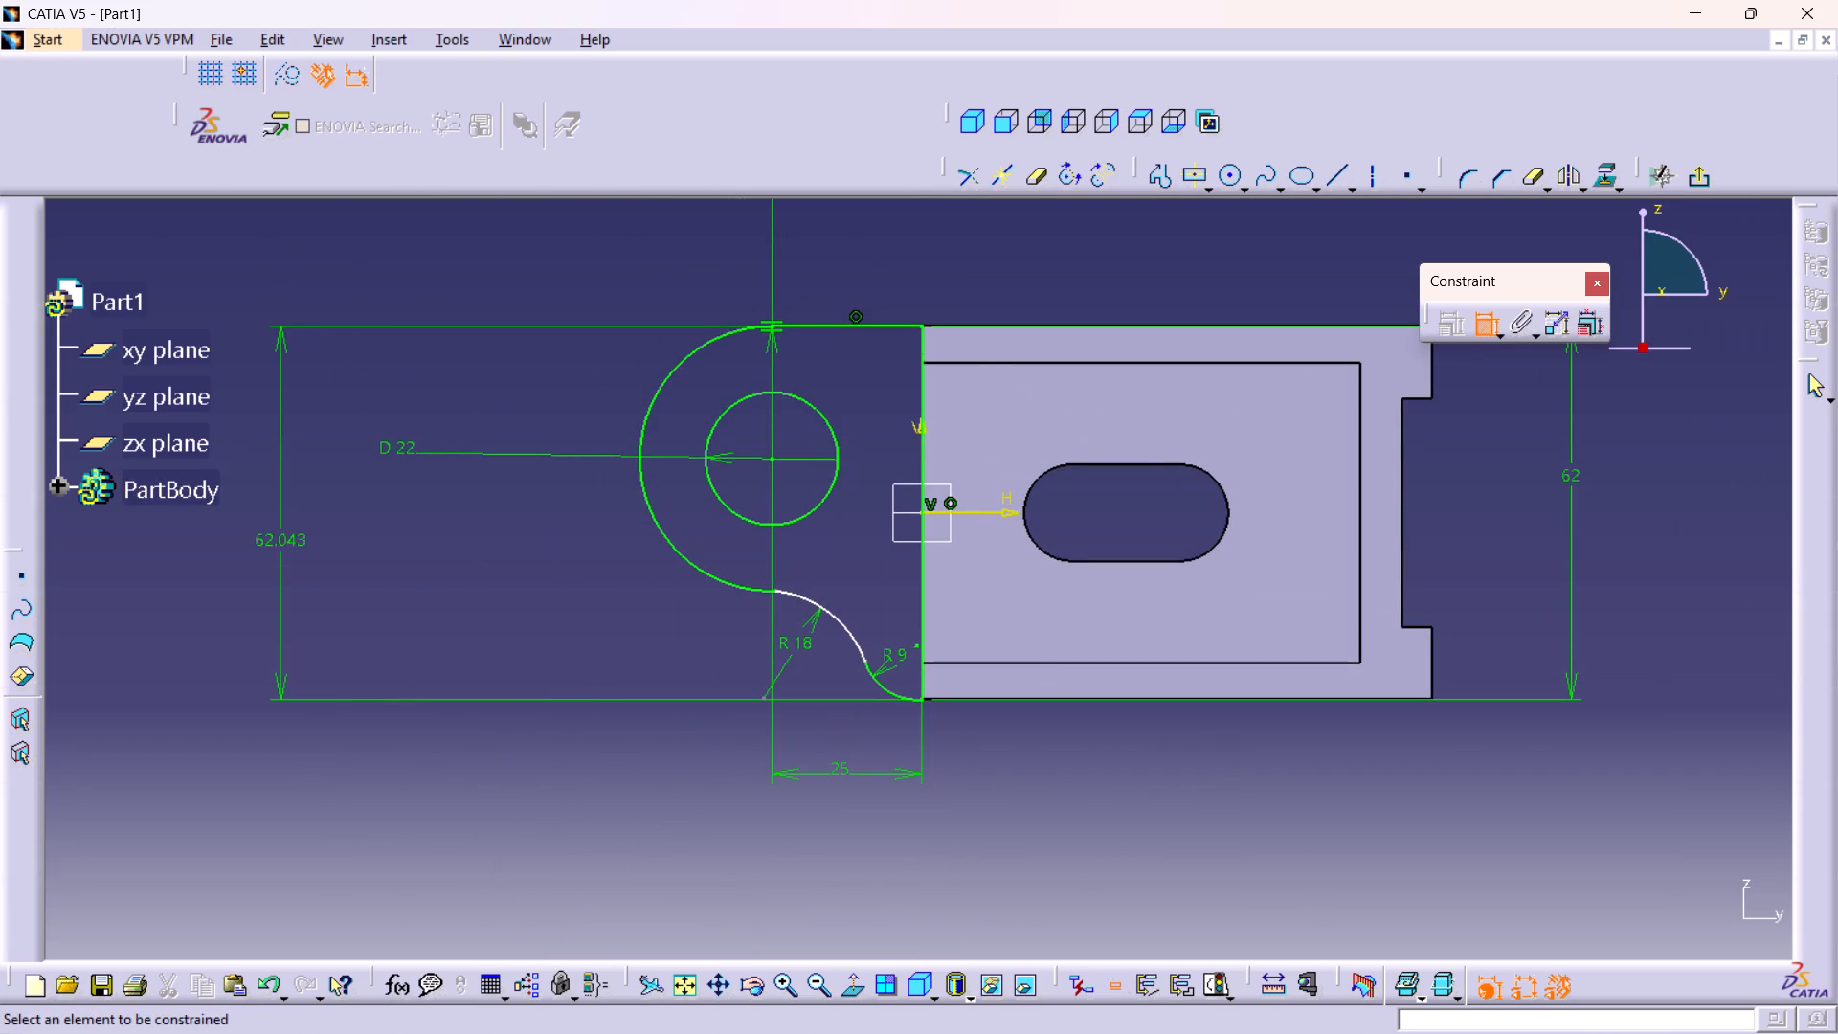
double_click(277, 539)
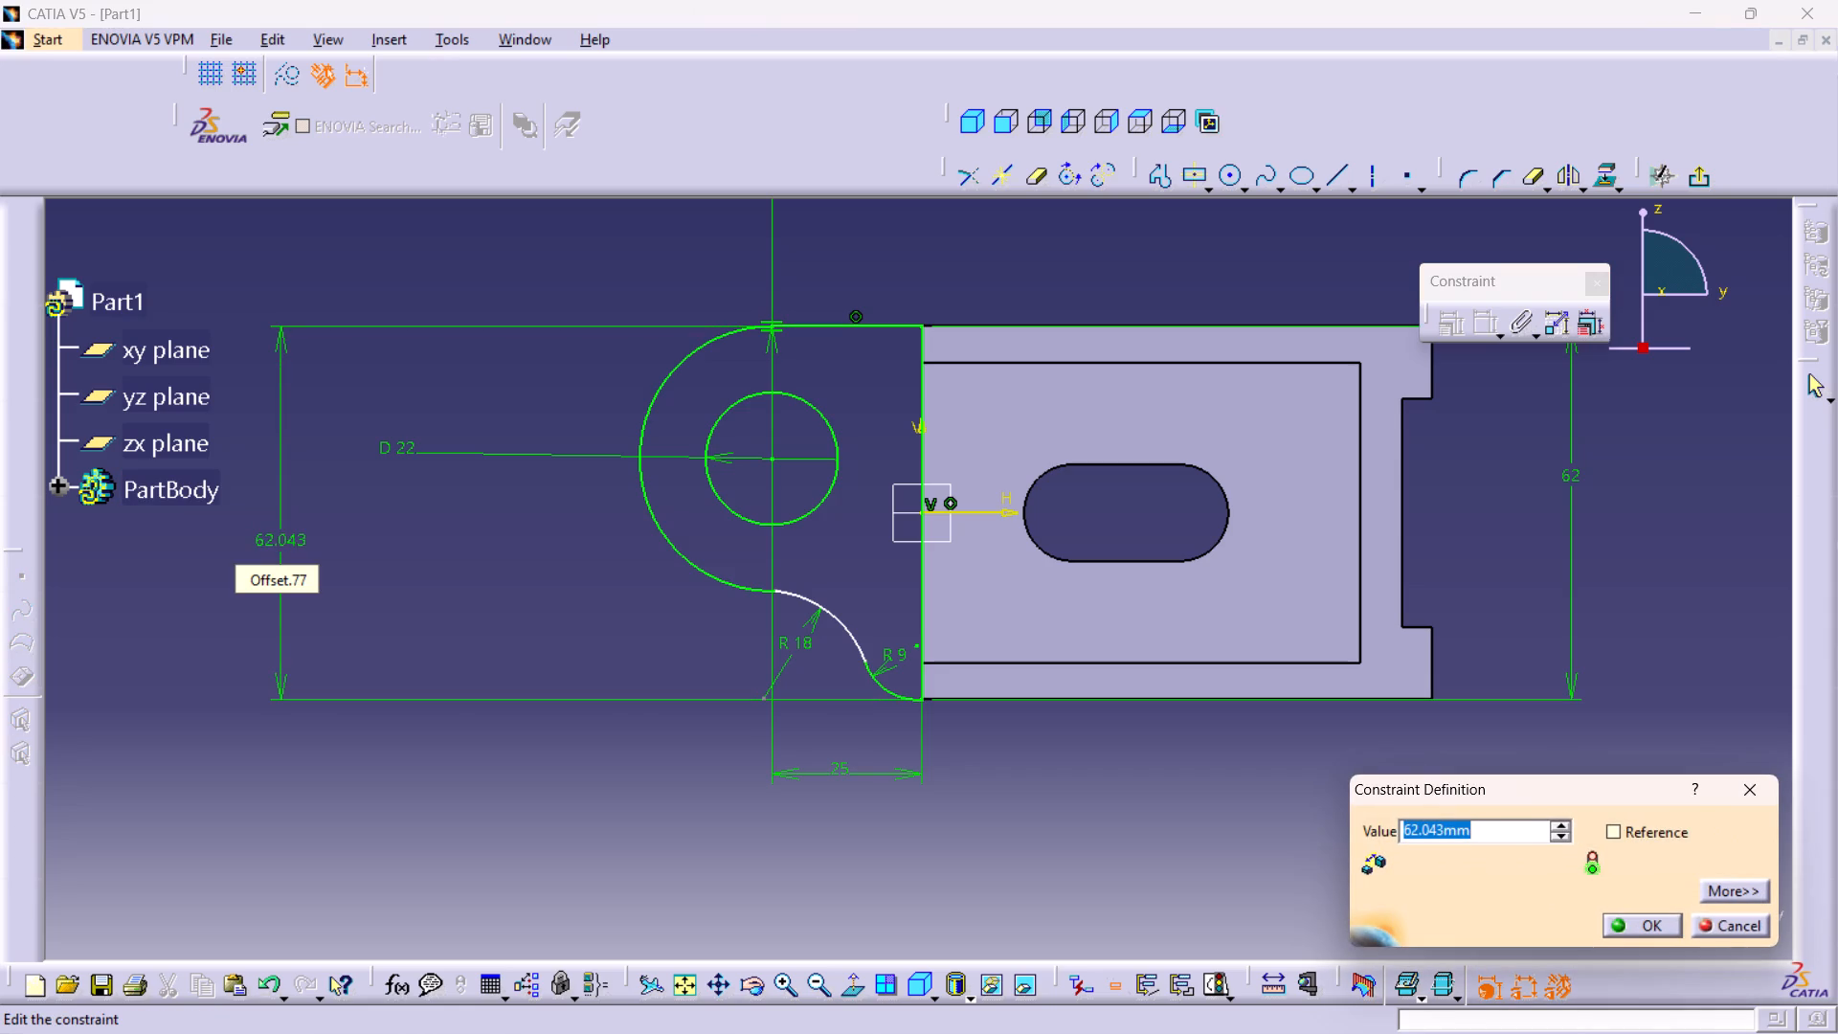
type("62")
key("Return")
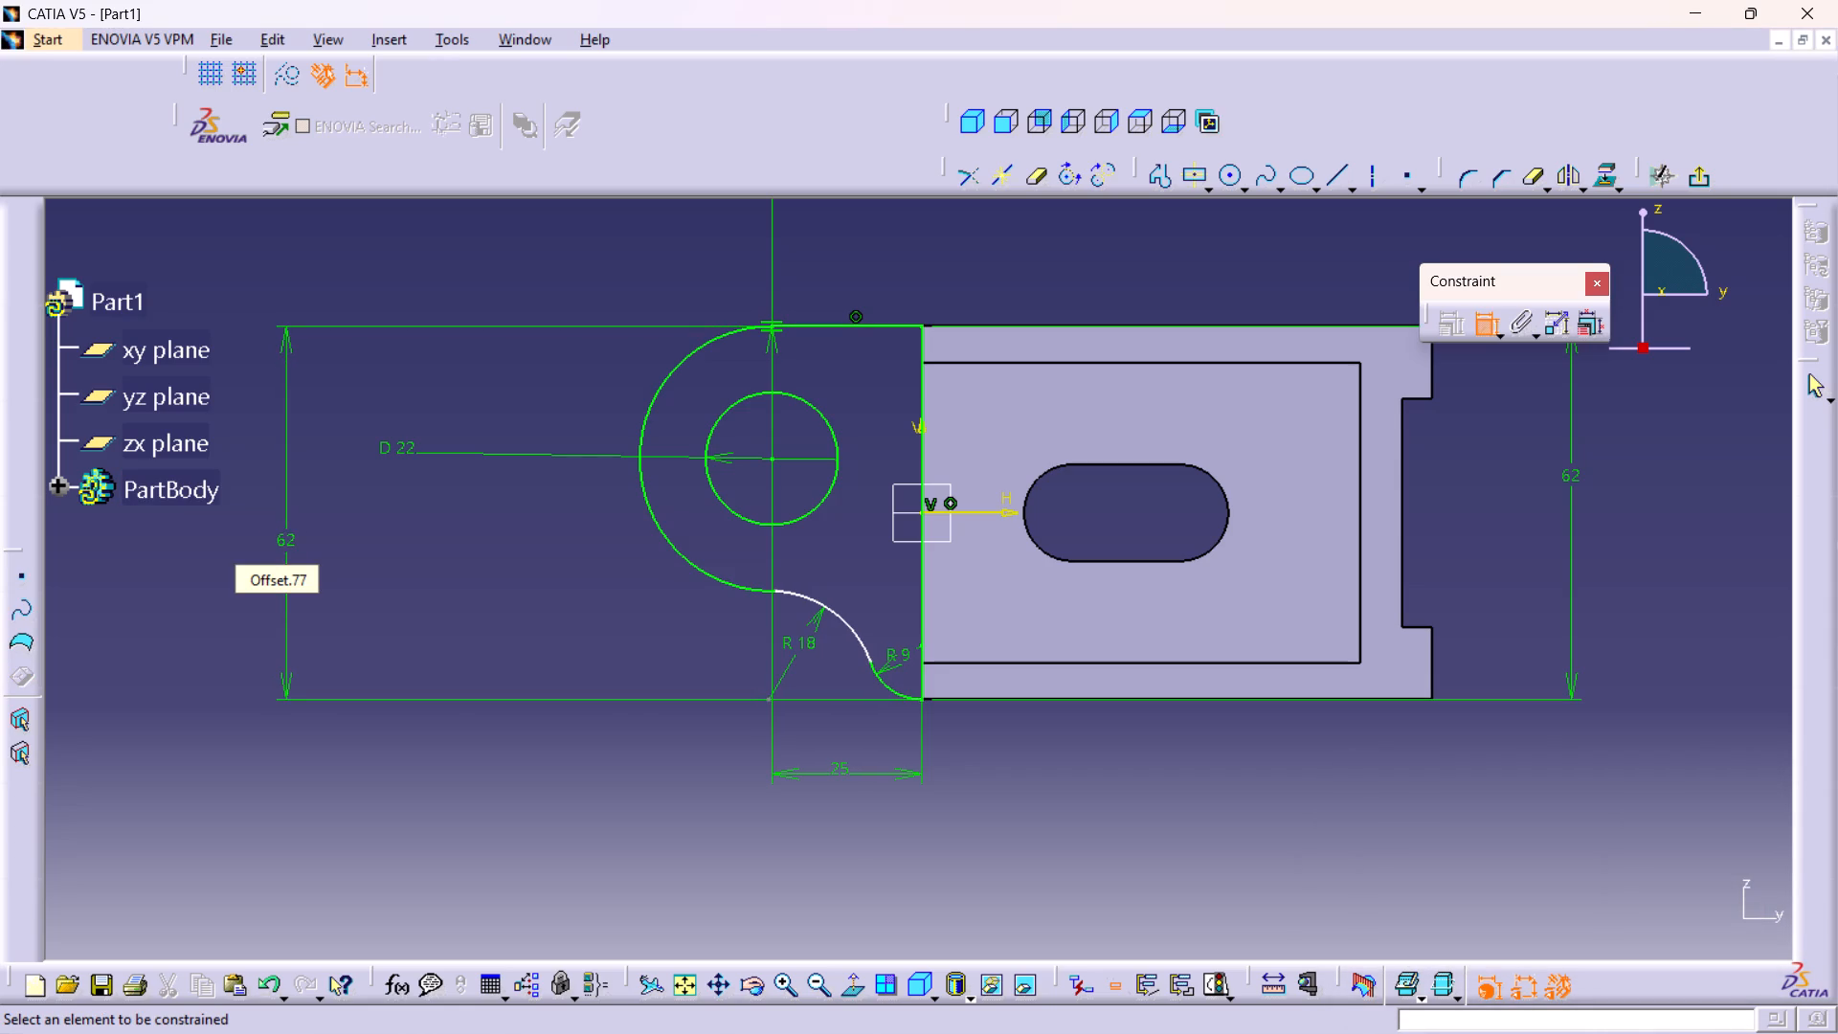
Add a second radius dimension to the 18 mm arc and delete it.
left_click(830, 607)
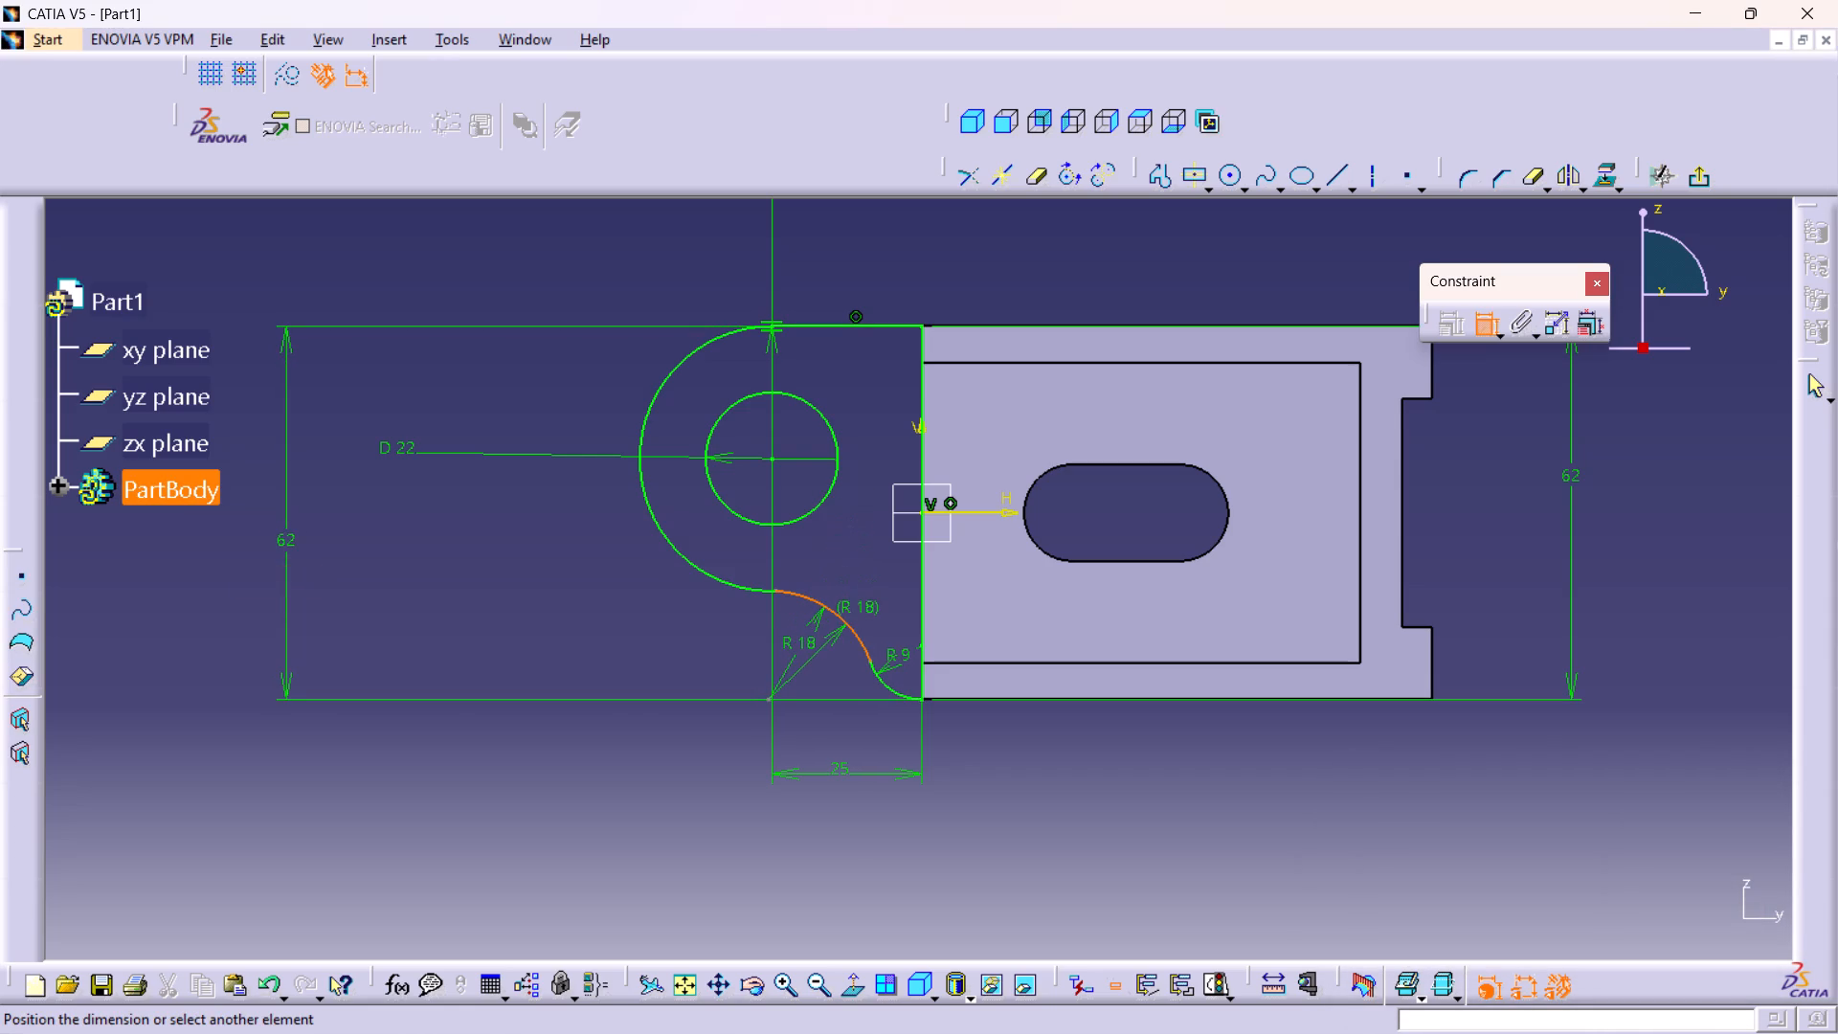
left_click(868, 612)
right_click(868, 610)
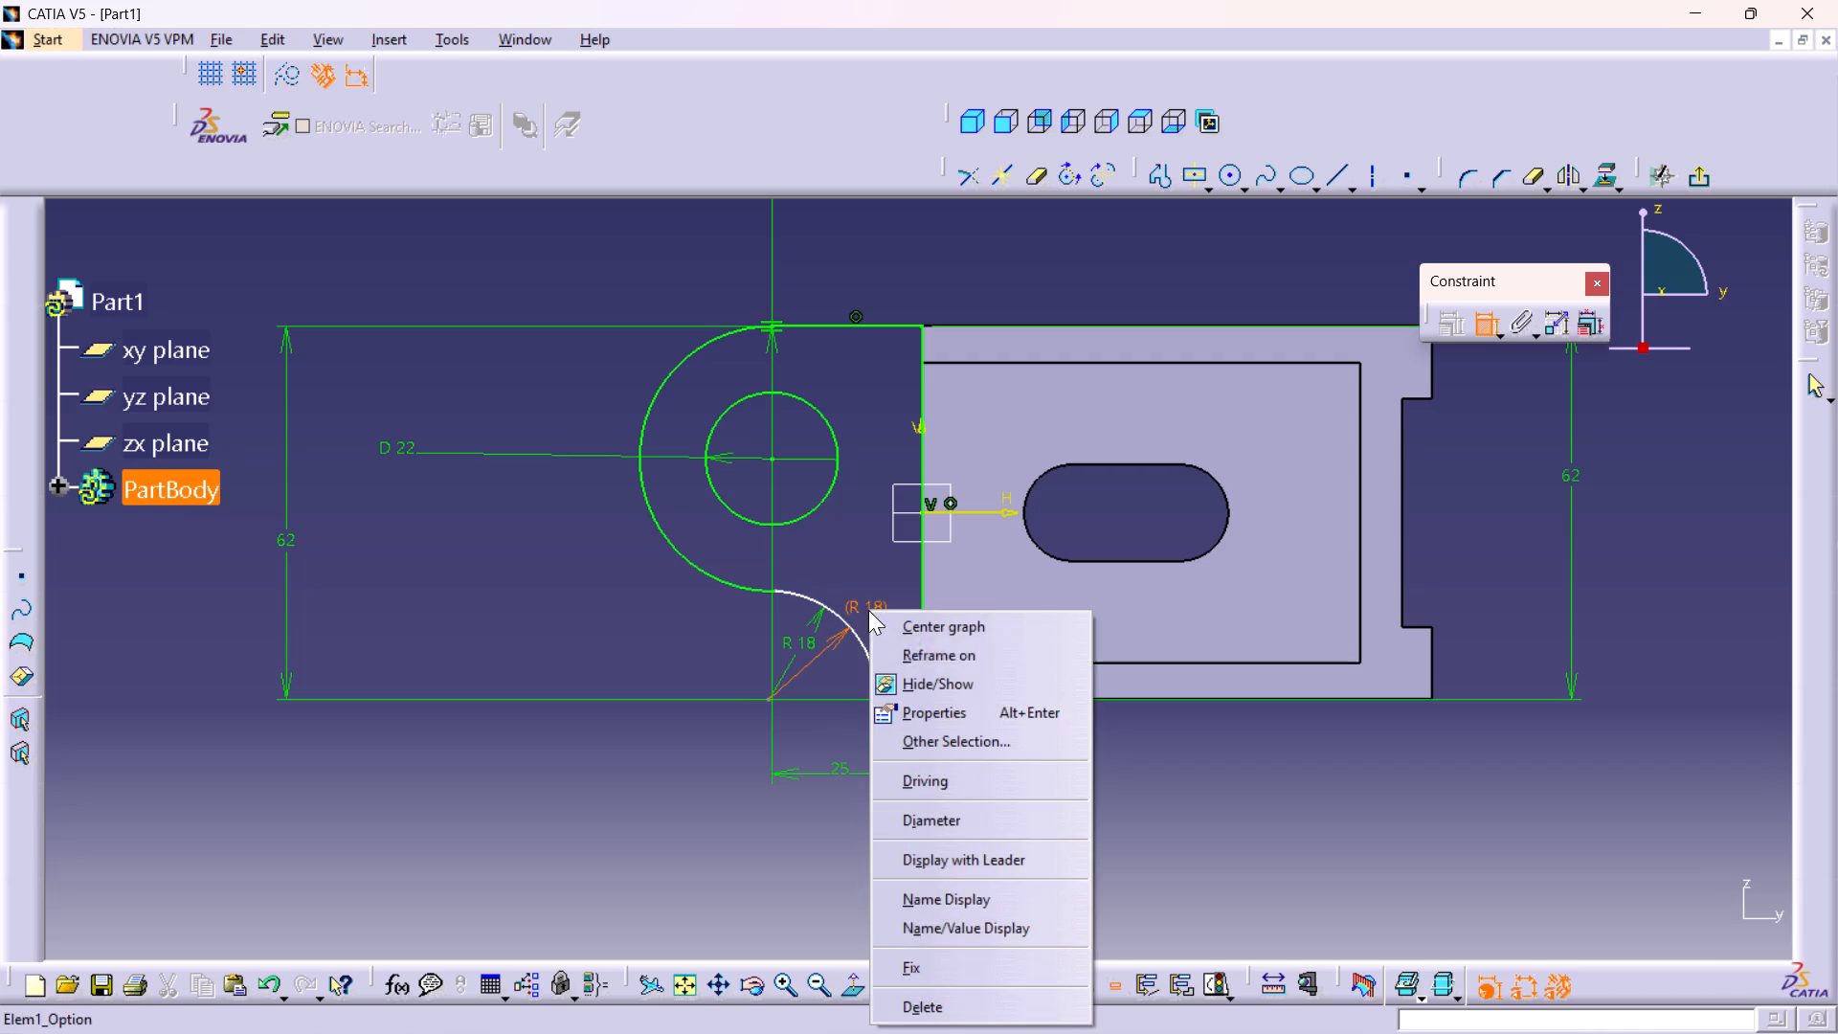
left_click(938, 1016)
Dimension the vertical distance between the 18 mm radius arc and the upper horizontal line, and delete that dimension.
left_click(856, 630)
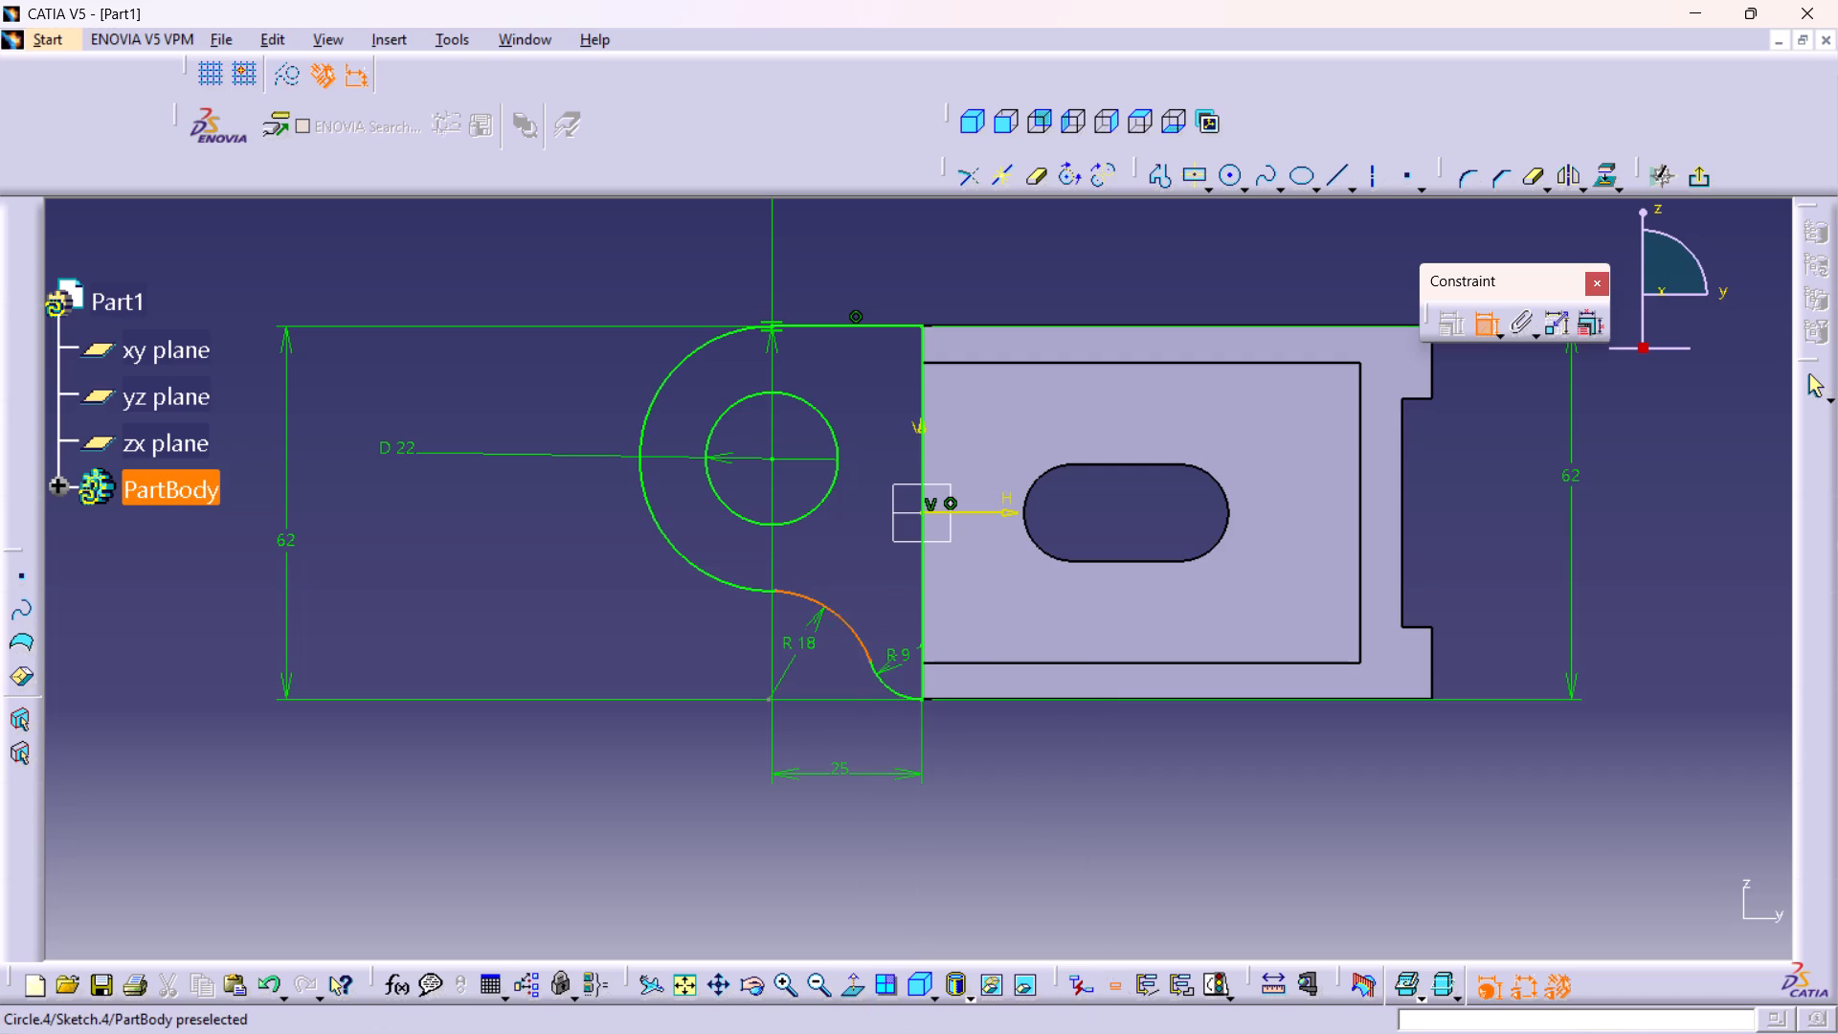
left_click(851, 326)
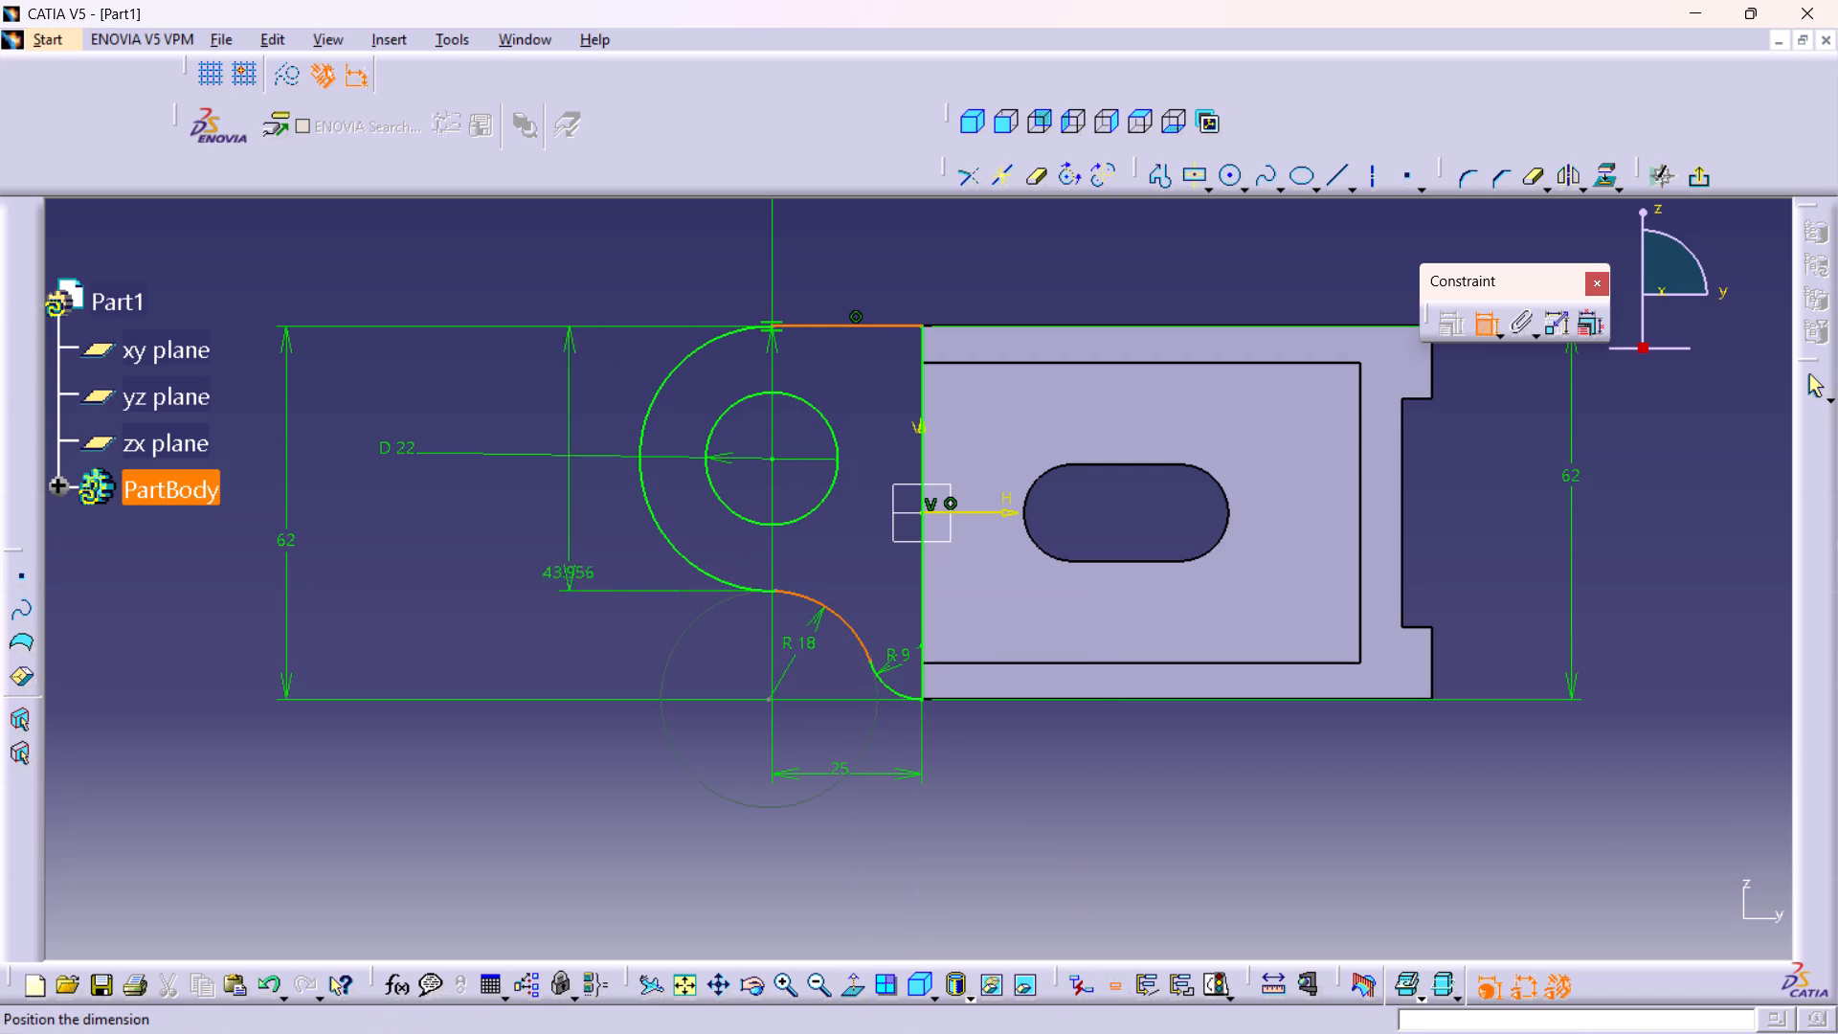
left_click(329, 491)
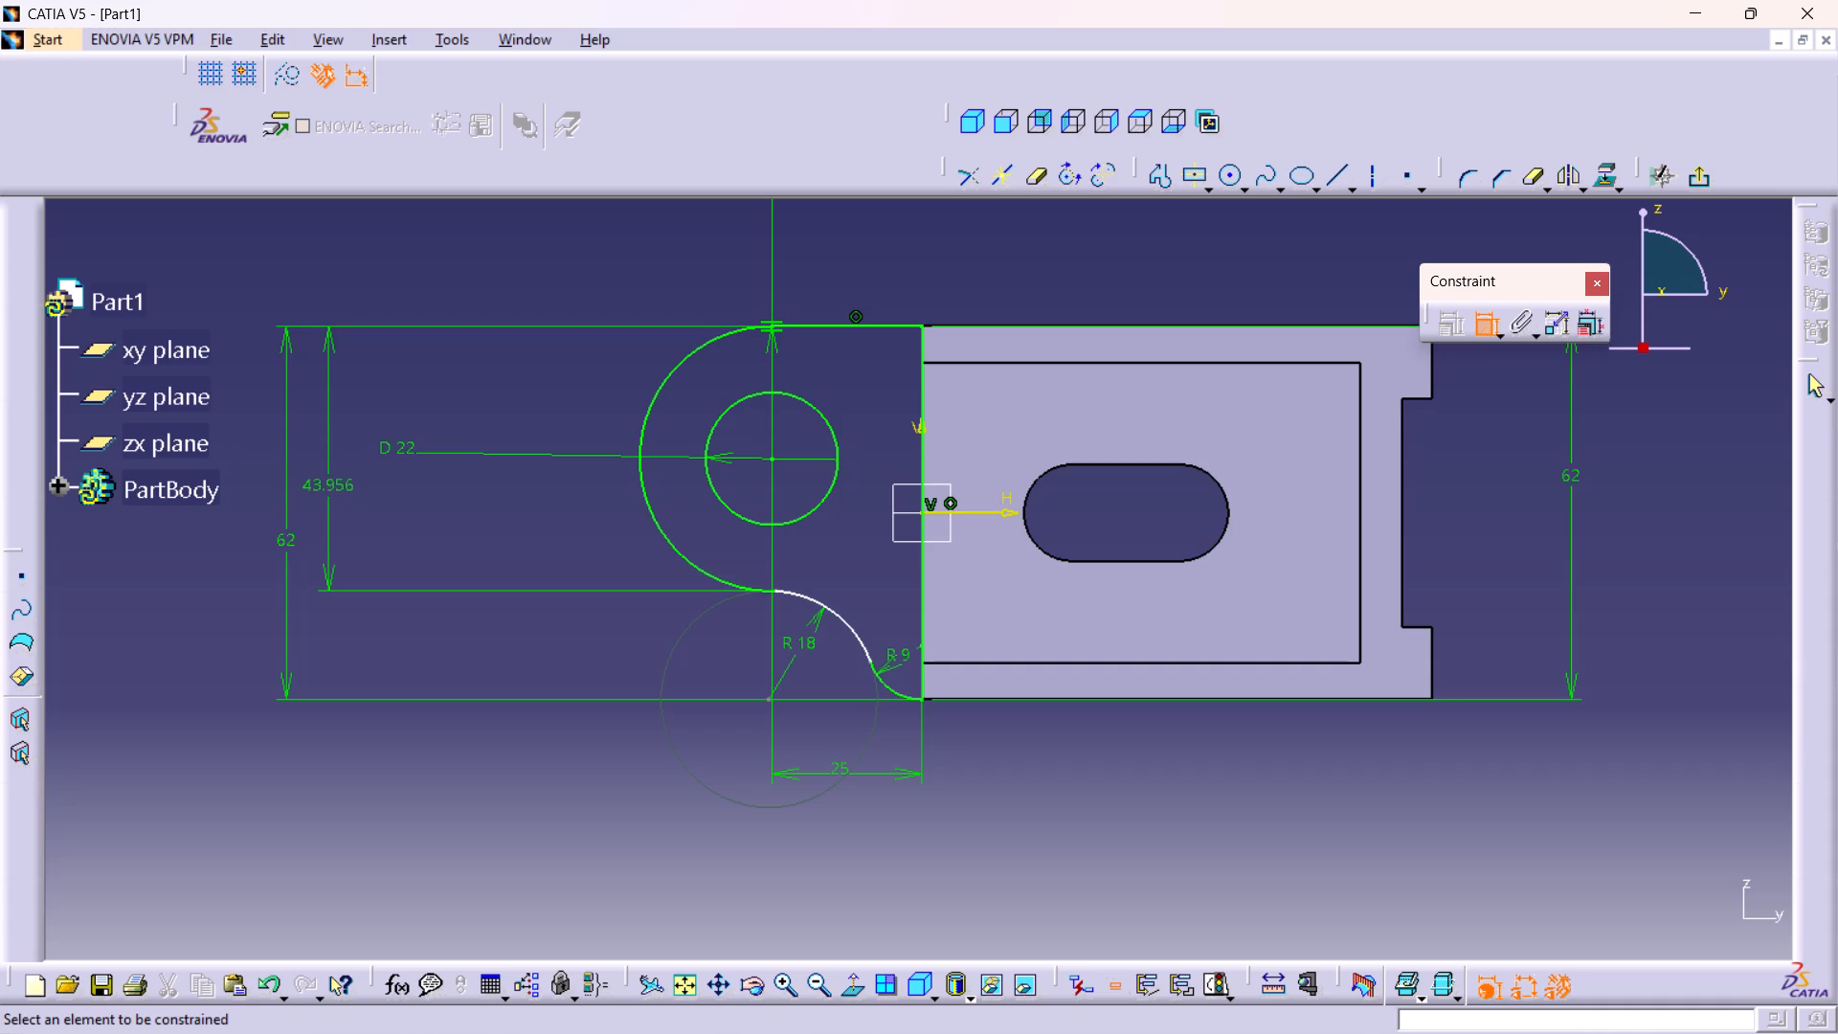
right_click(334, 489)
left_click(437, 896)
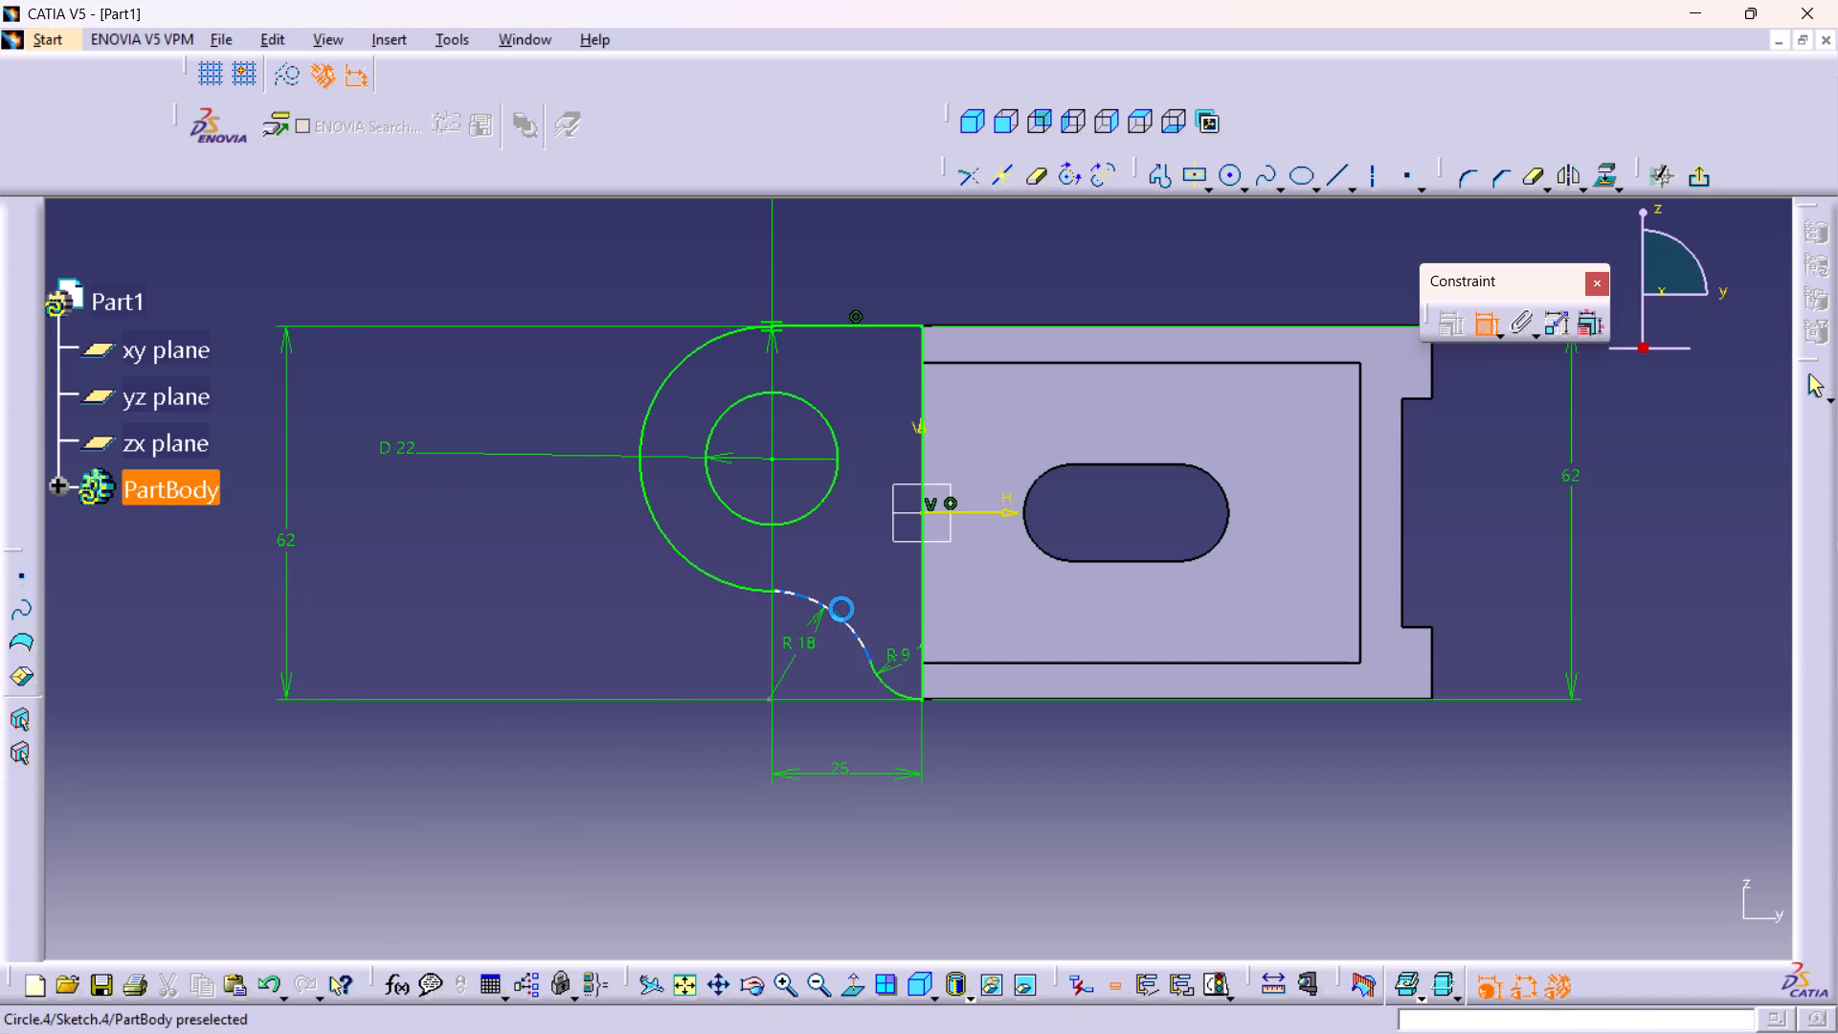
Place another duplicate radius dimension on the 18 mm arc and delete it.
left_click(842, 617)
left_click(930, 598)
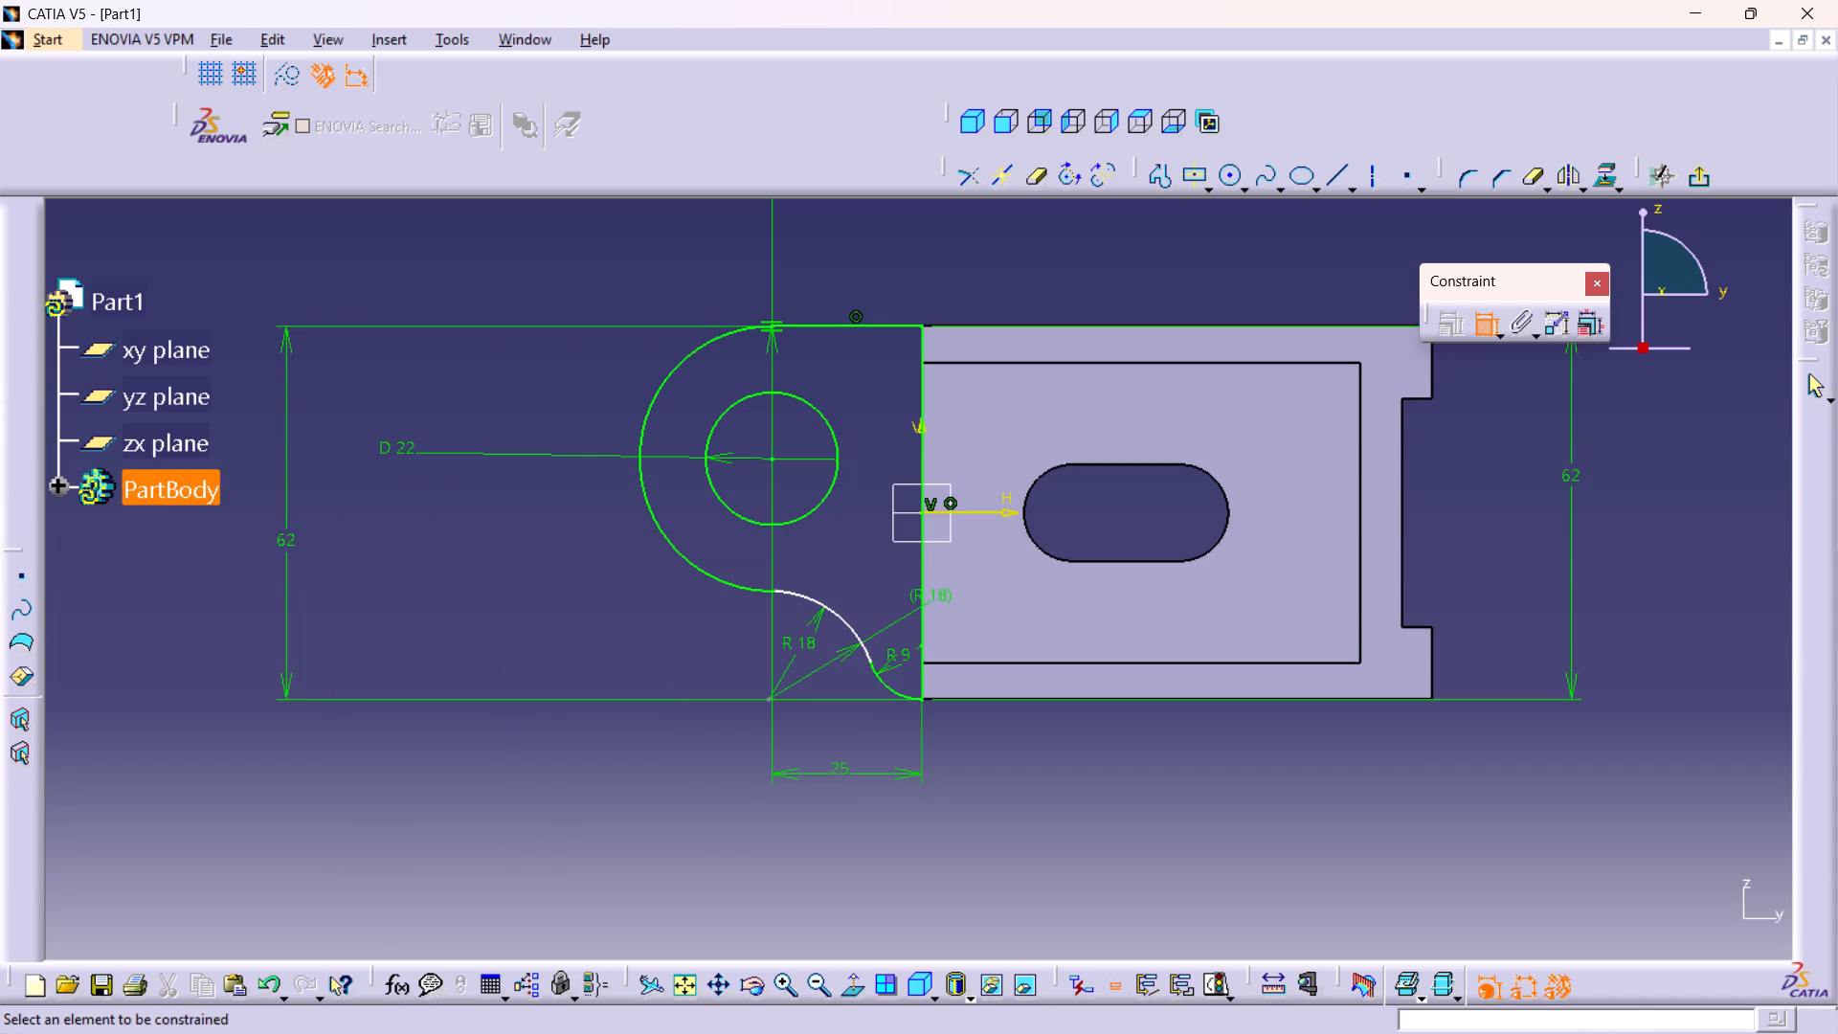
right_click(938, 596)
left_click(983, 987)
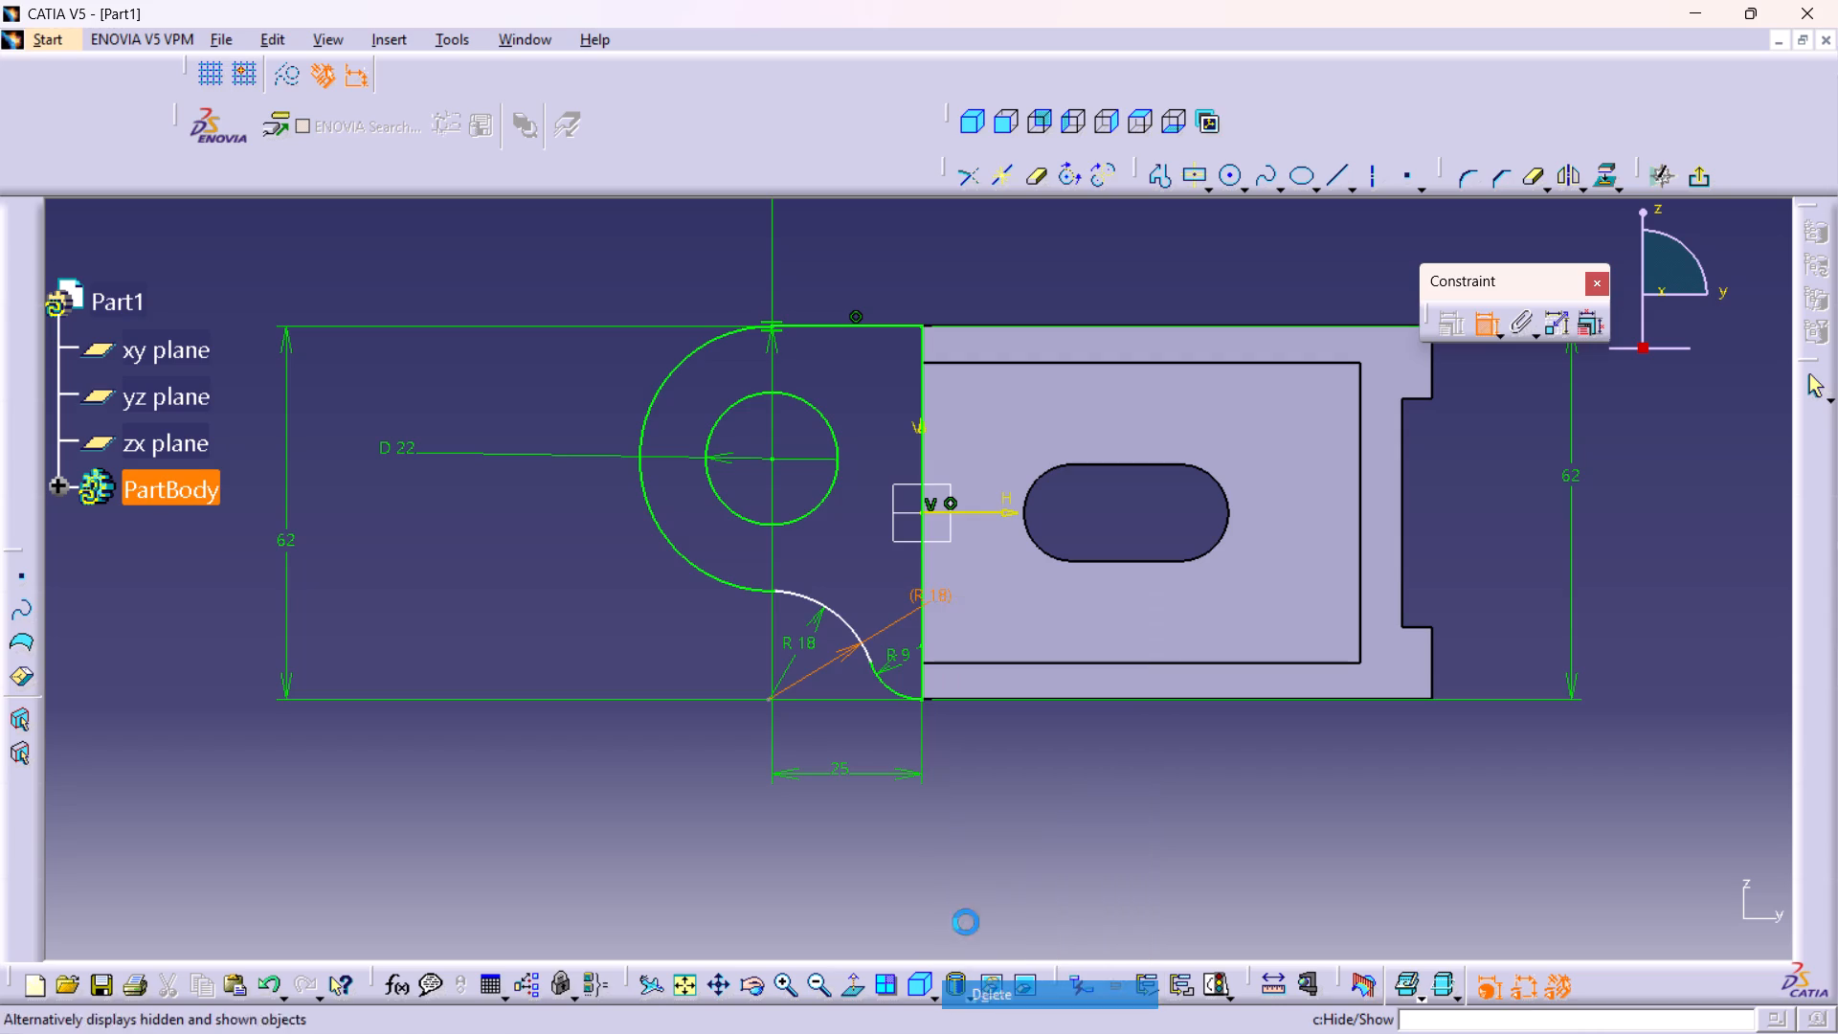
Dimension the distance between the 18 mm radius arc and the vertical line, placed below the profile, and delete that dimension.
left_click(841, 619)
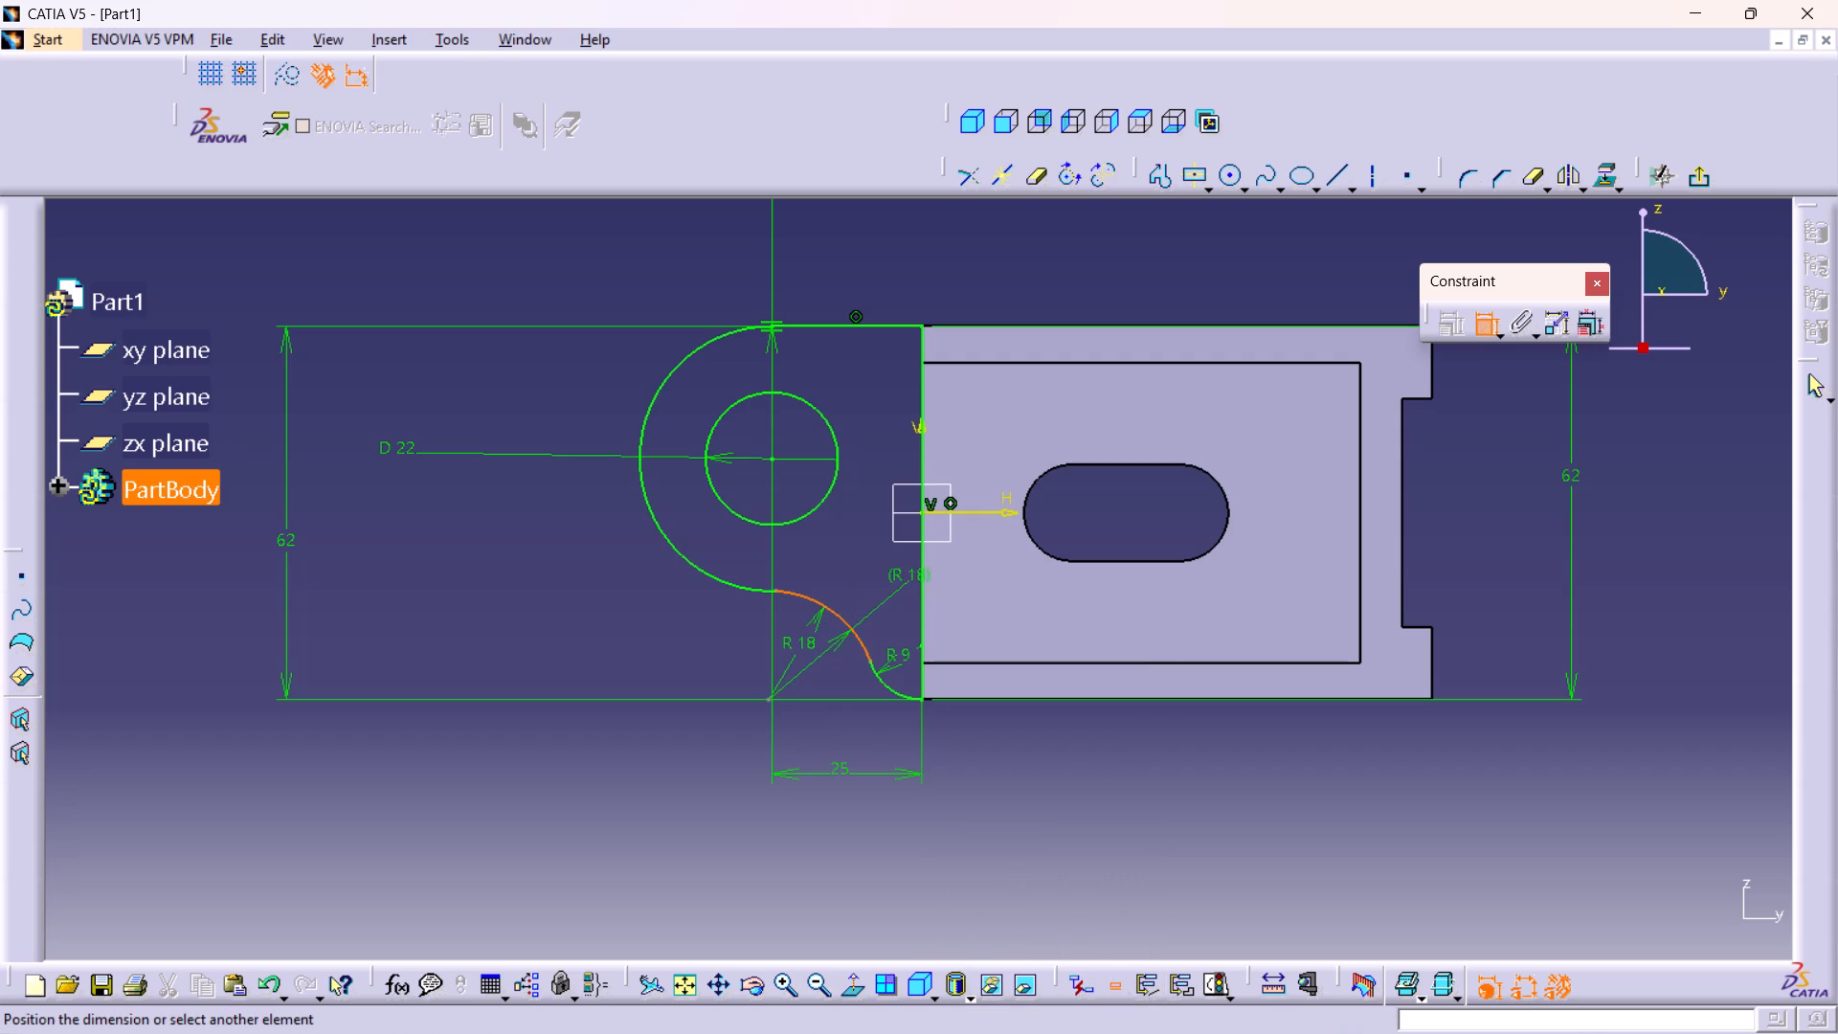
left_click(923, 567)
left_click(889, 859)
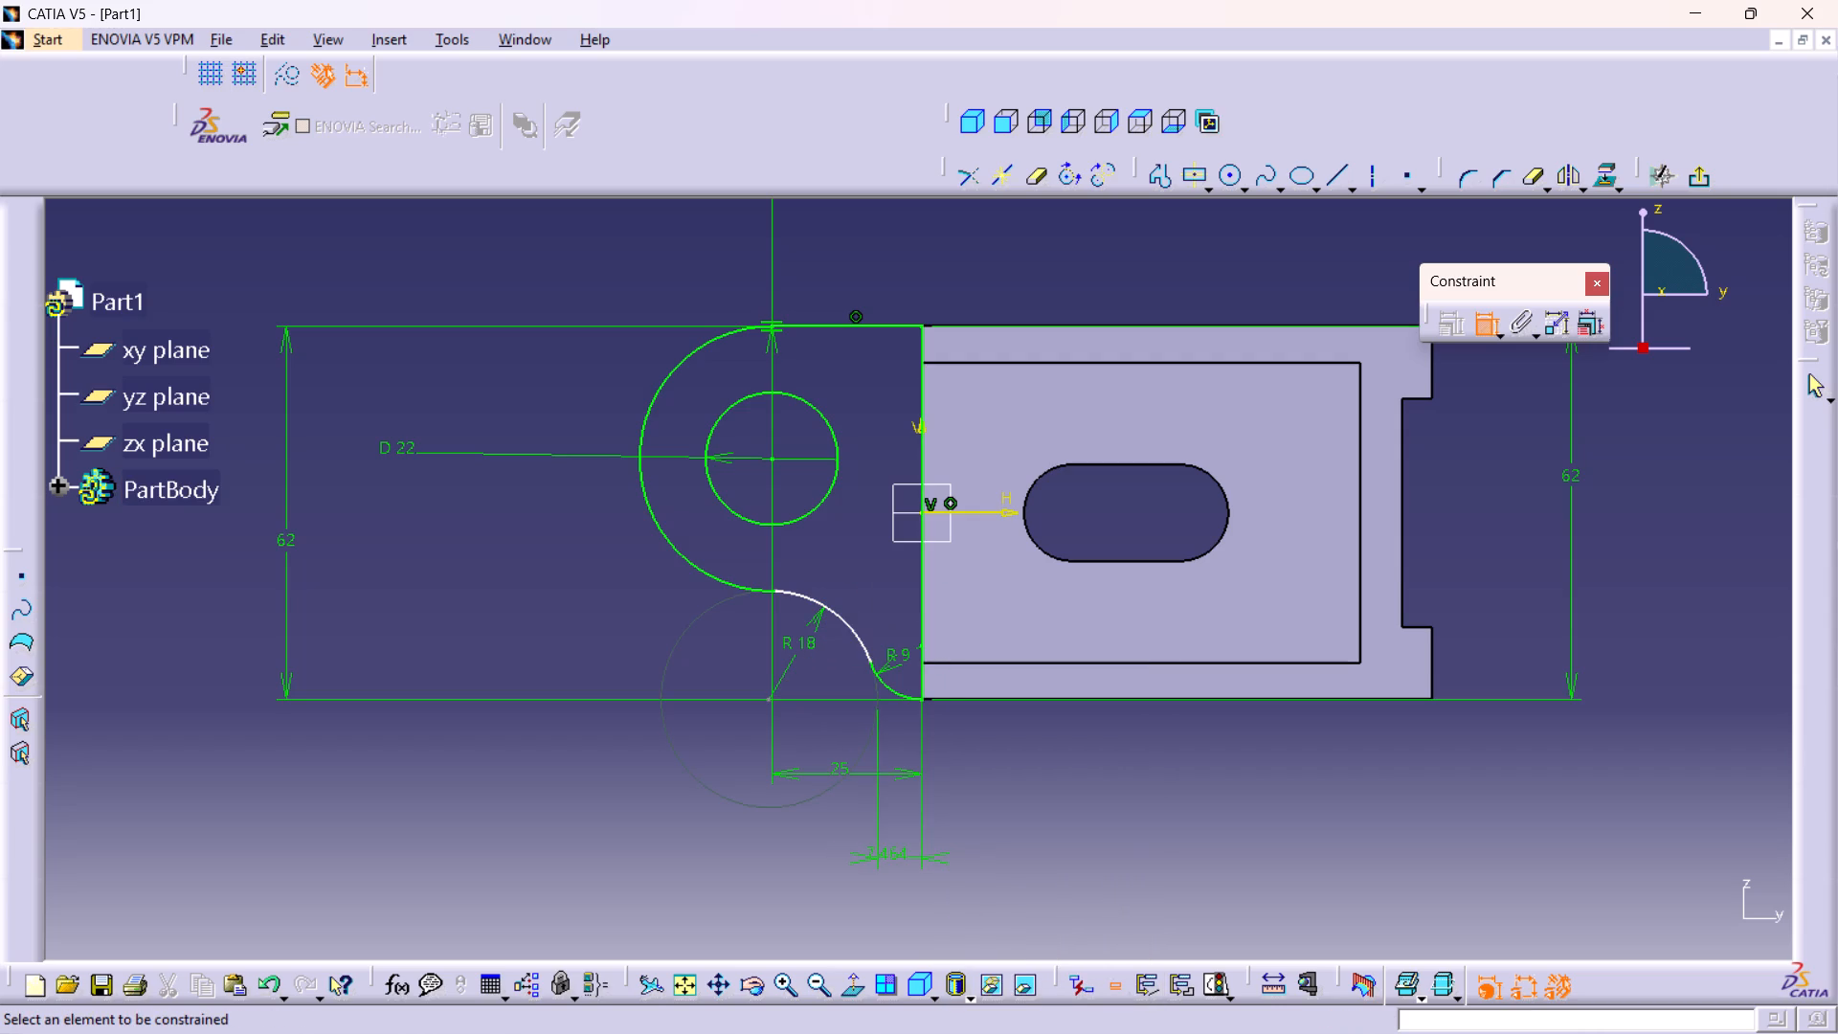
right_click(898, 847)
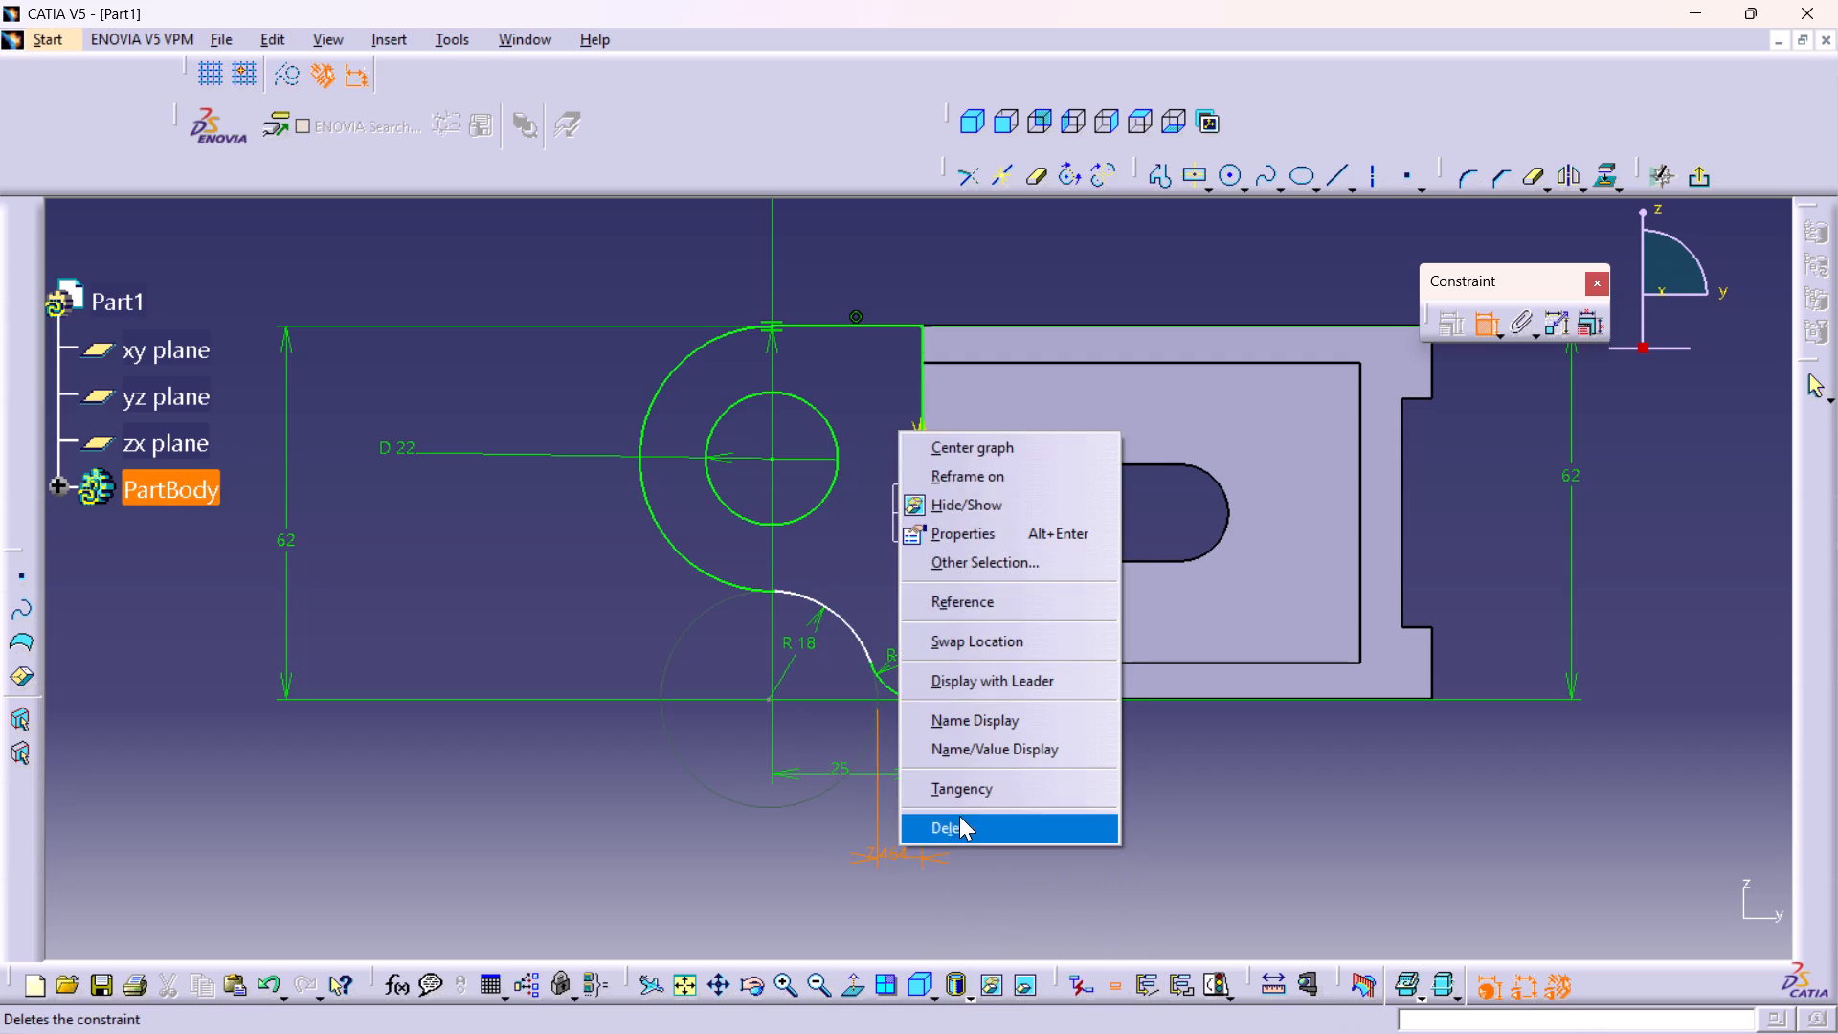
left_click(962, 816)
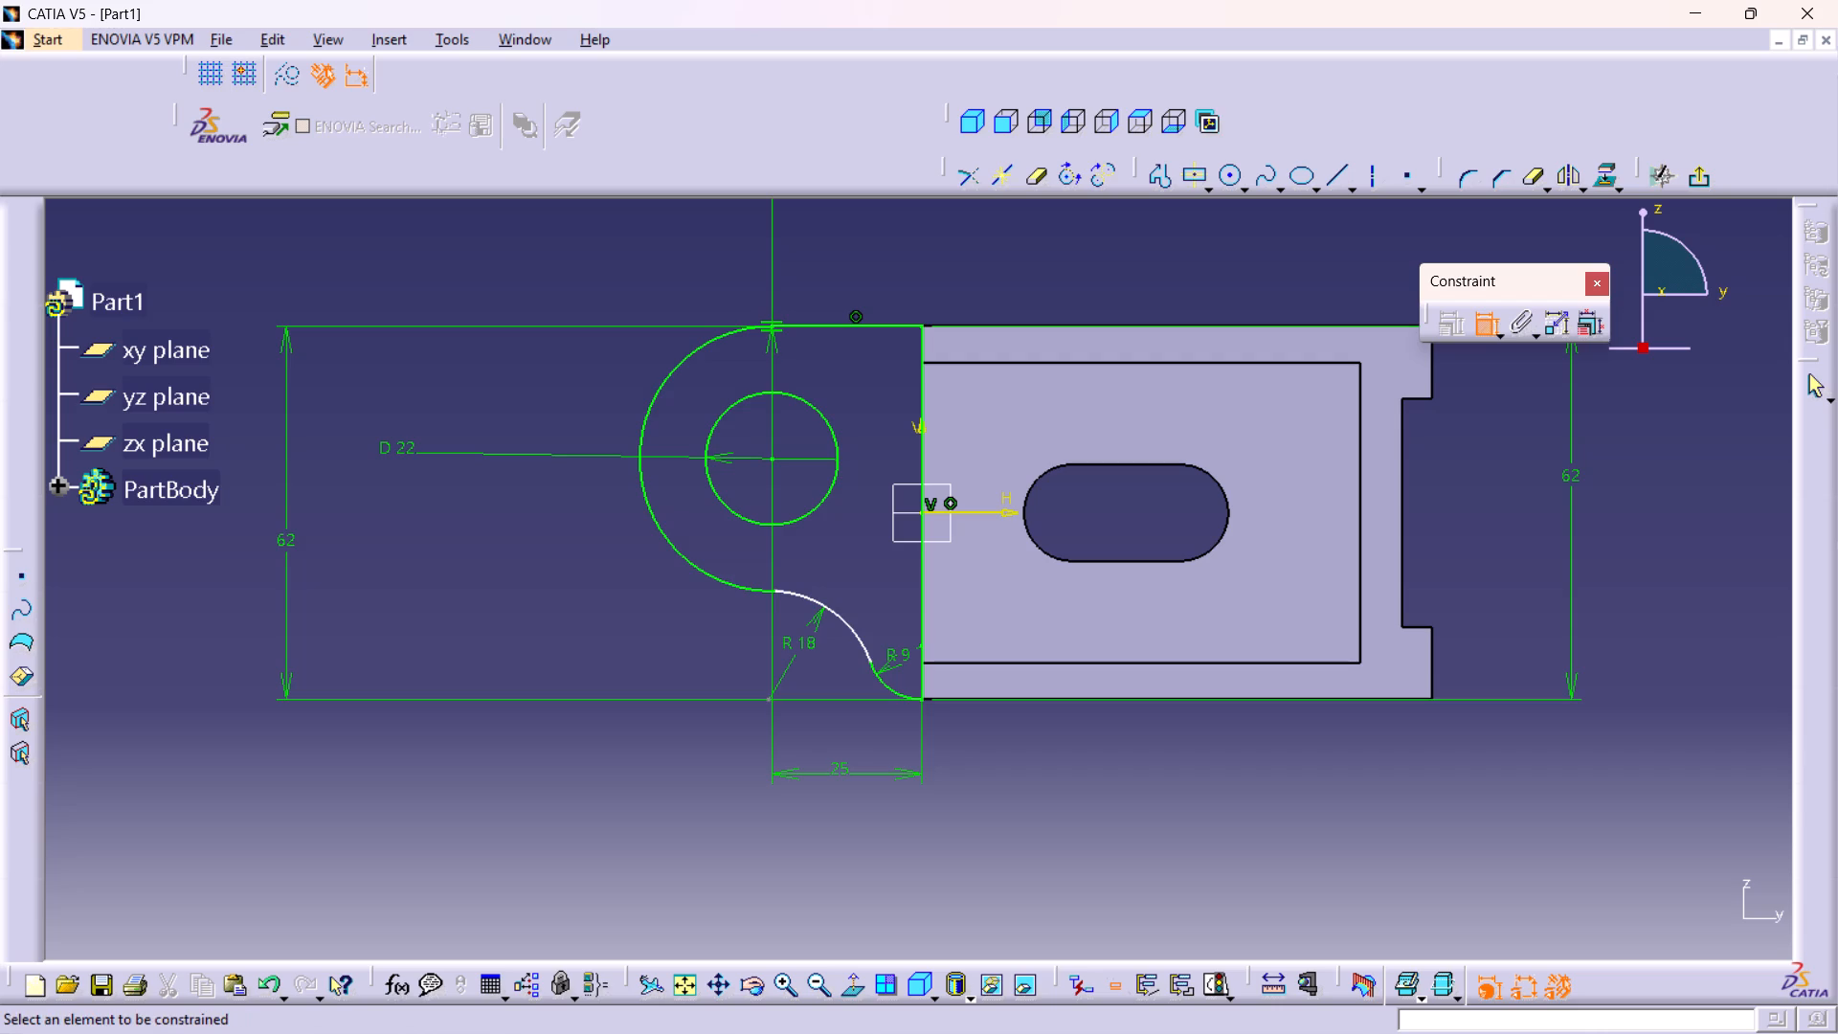
Apply a tangency constraint between the 18 mm radius arc and the 44 mm diameter arc.
left_click(812, 597)
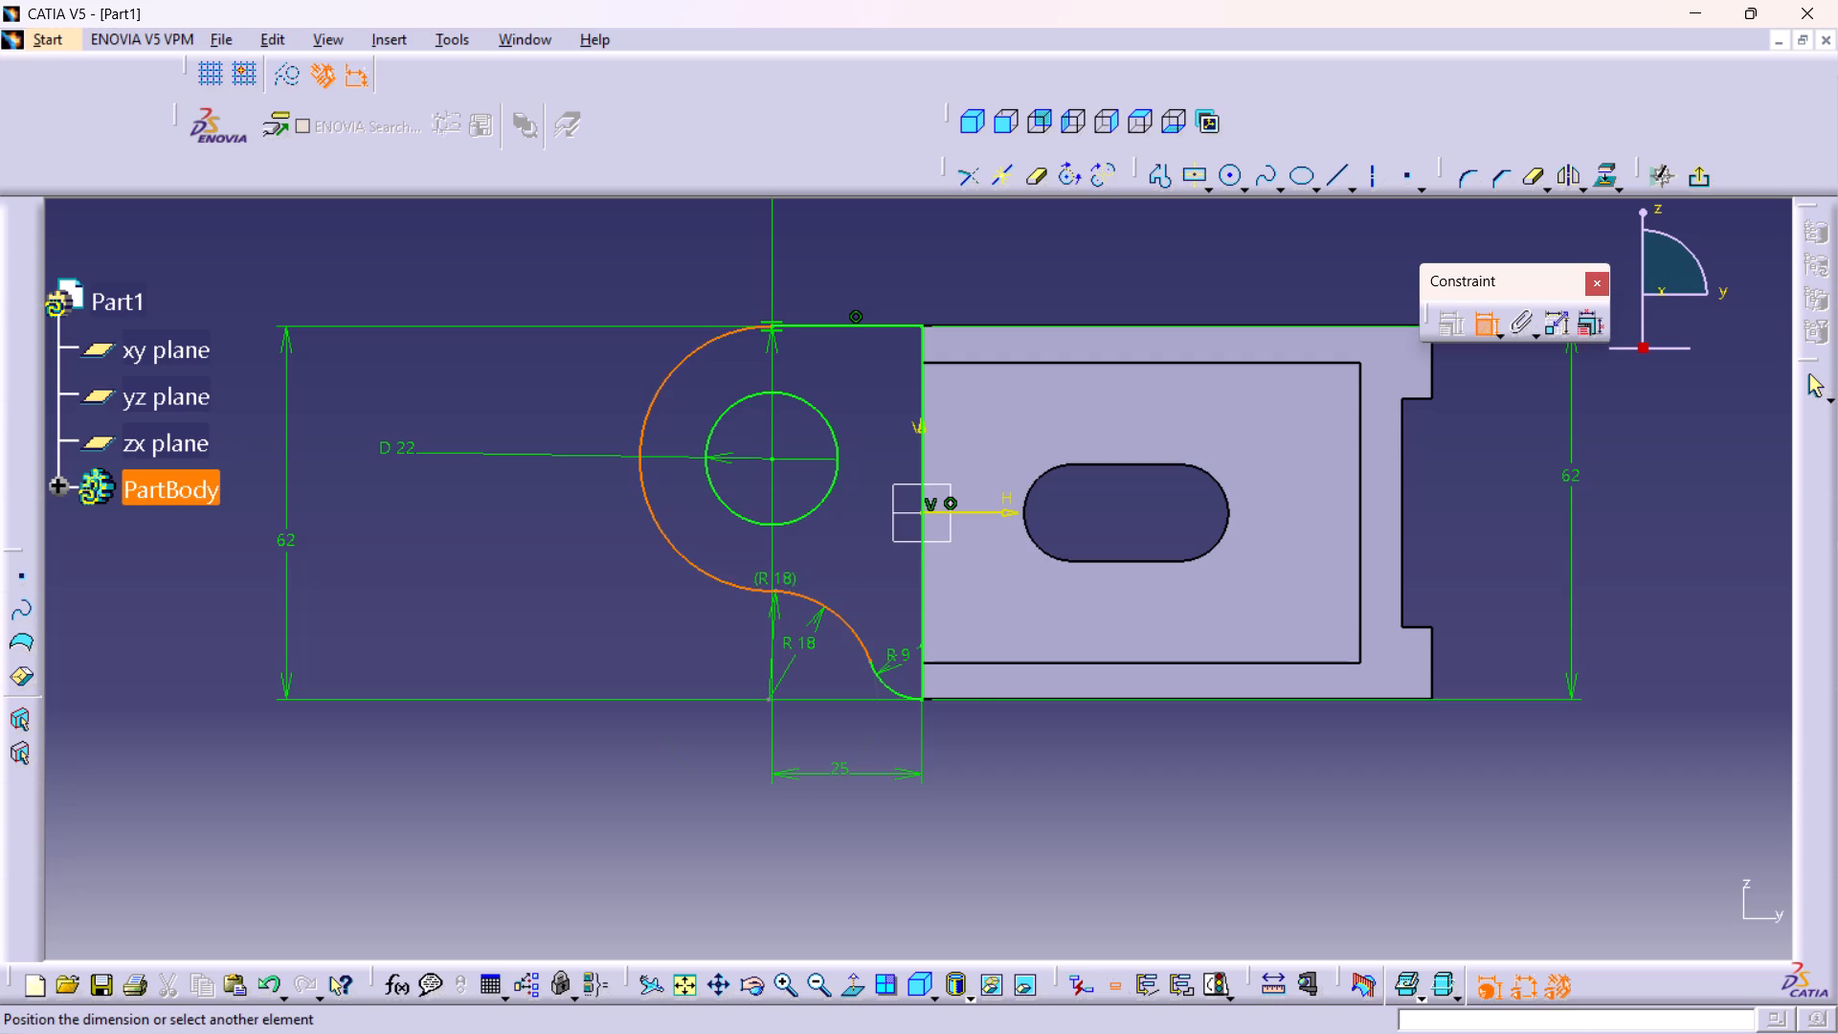
left_click(741, 586)
right_click(707, 640)
left_click(763, 875)
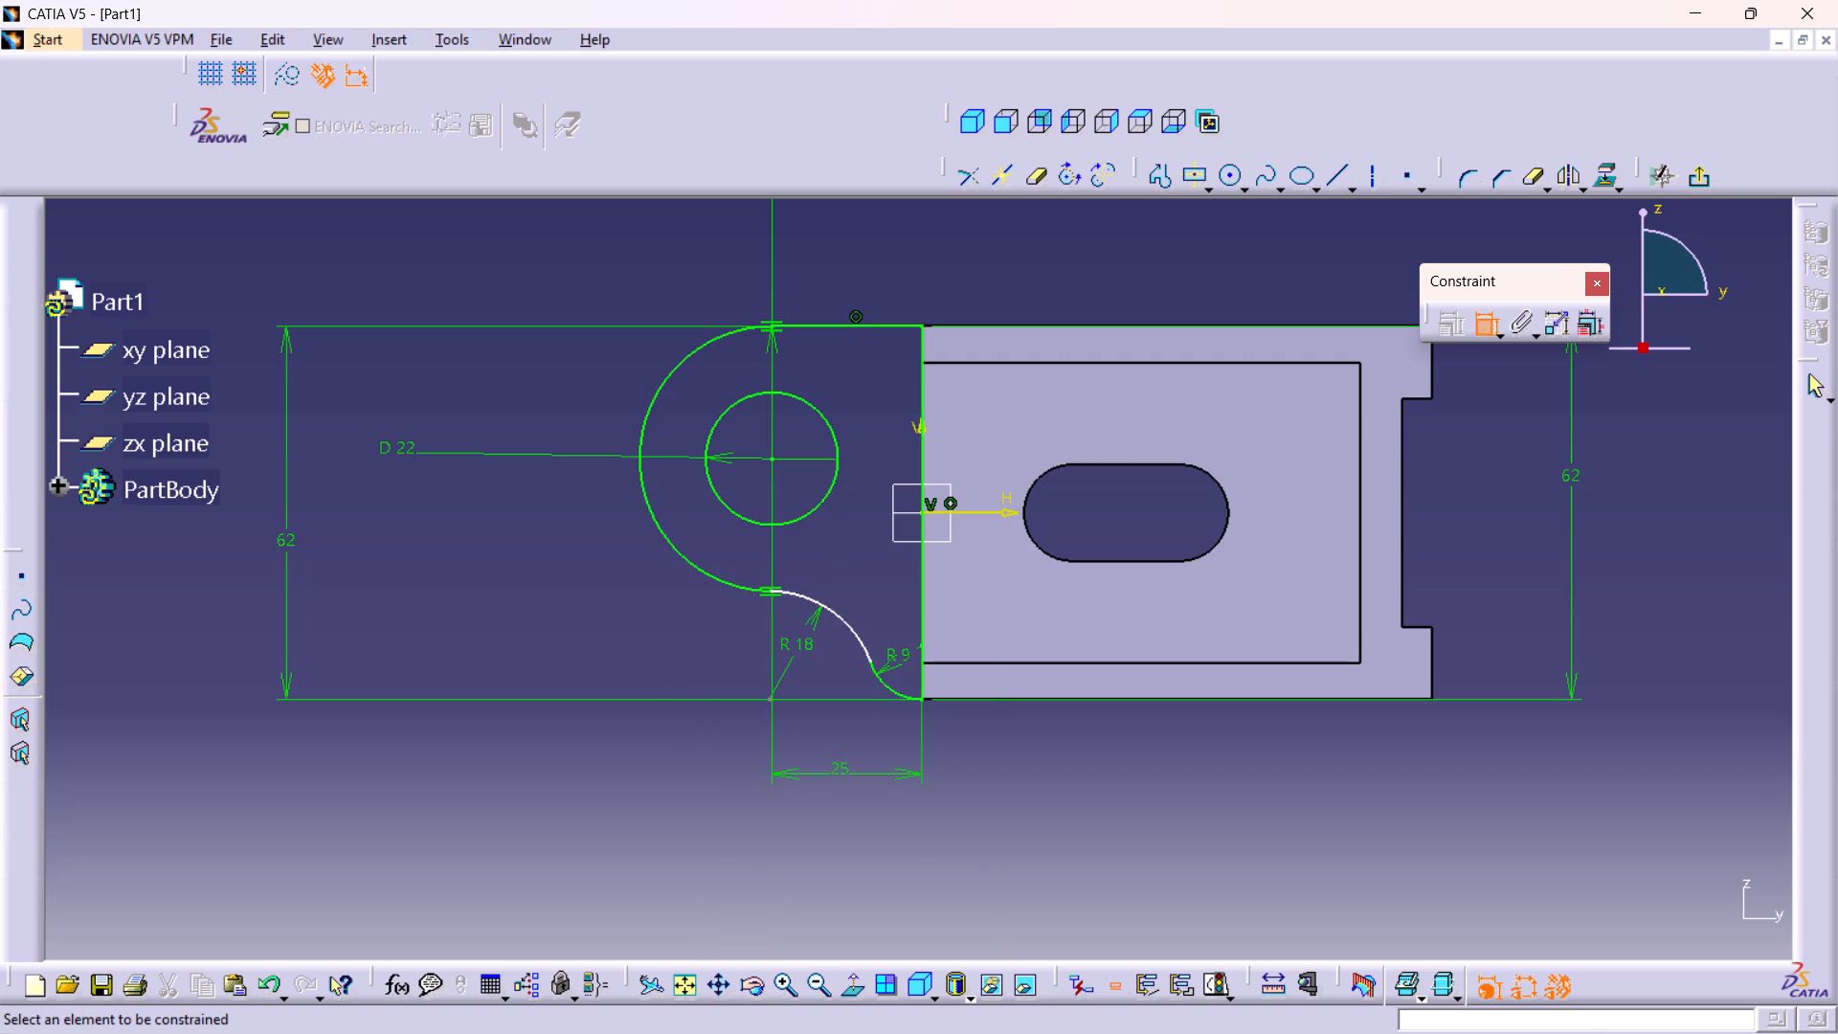
Inspect the S-curve and try moving the 18 mm radius arc to check its remaining freedom.
right_click(875, 643)
middle_click_drag(875, 642, 858, 407)
right_click(875, 642)
scroll(875, 642, "up", 1)
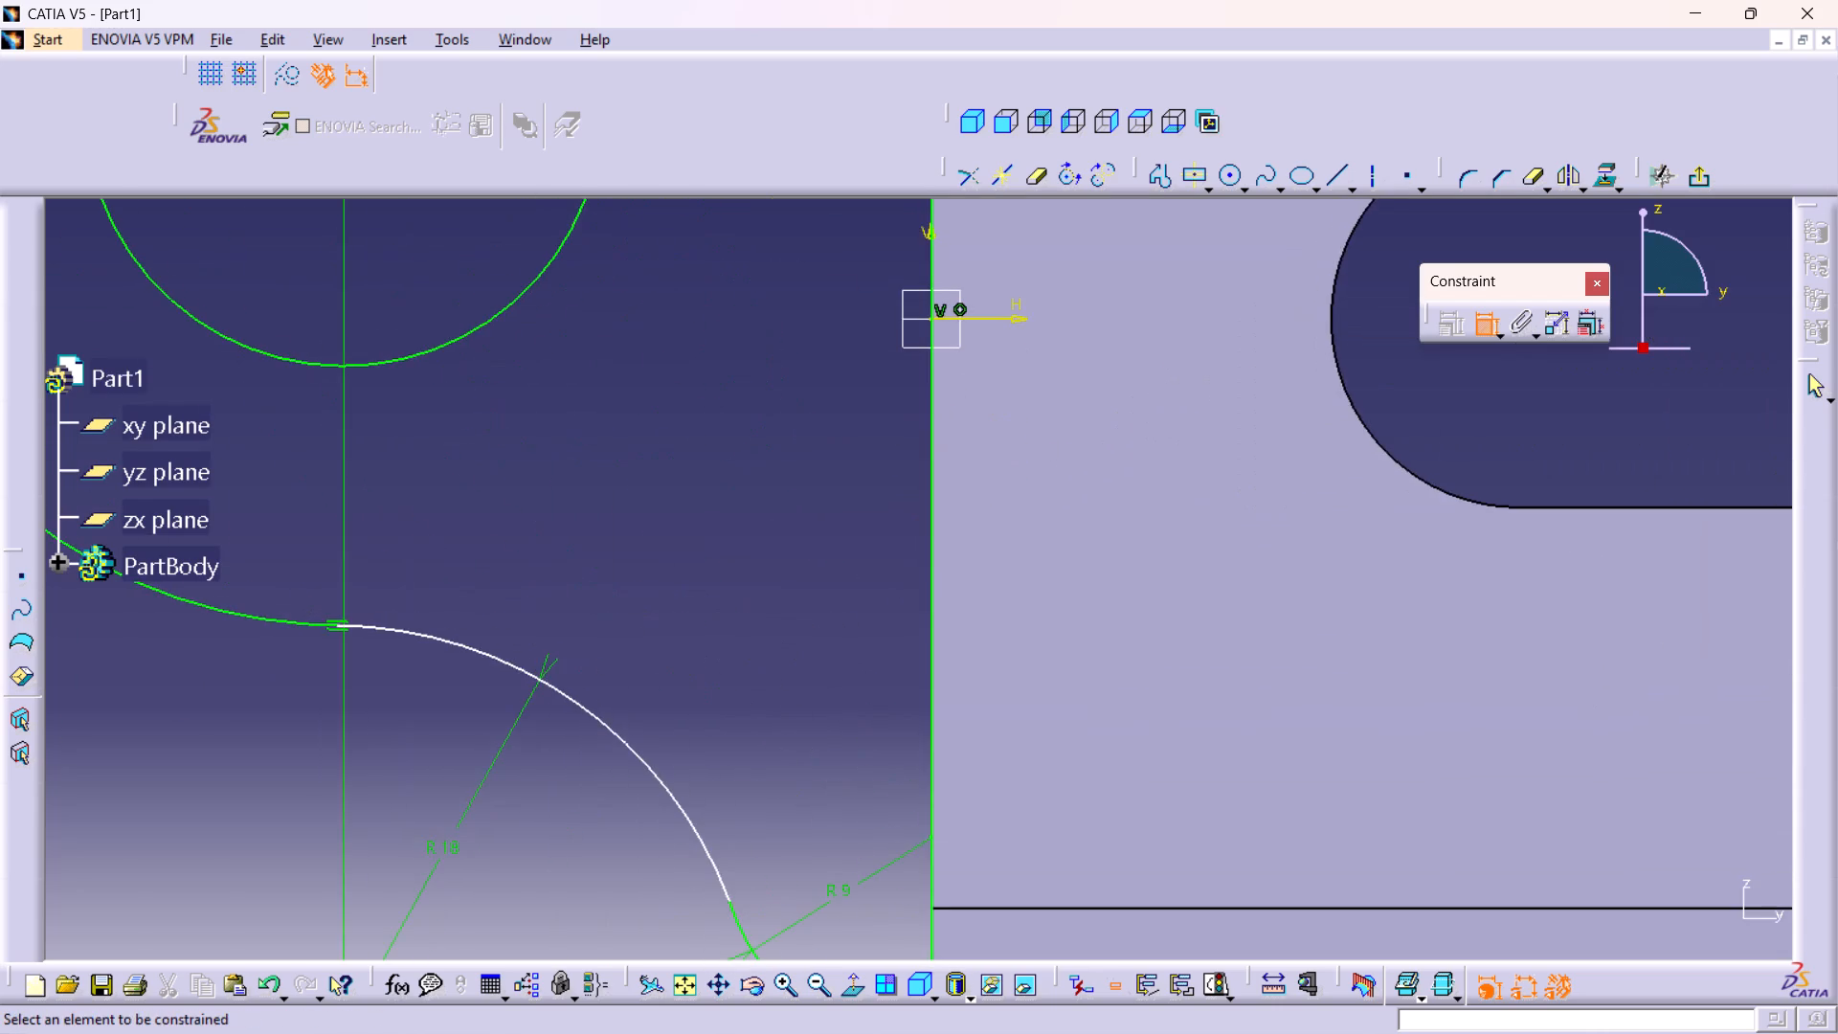
middle_click_drag(747, 680, 746, 405)
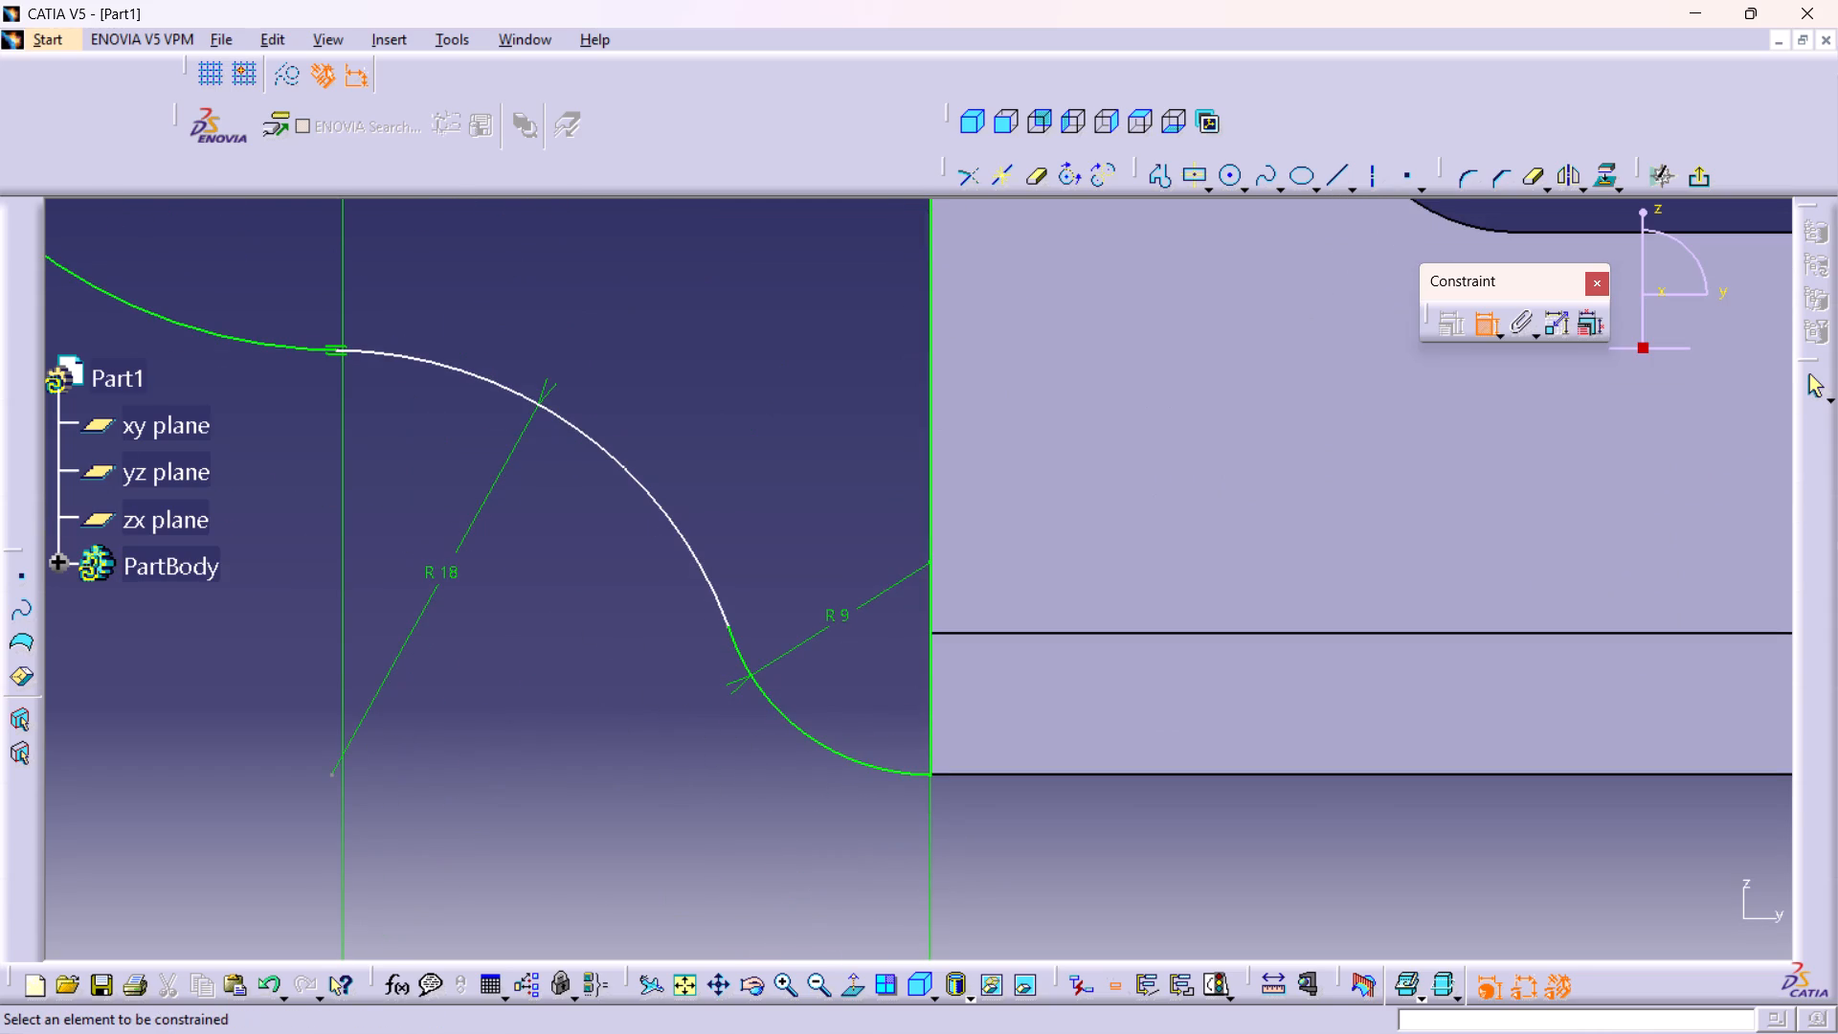
middle_click_drag(745, 588, 780, 736)
right_click(745, 588)
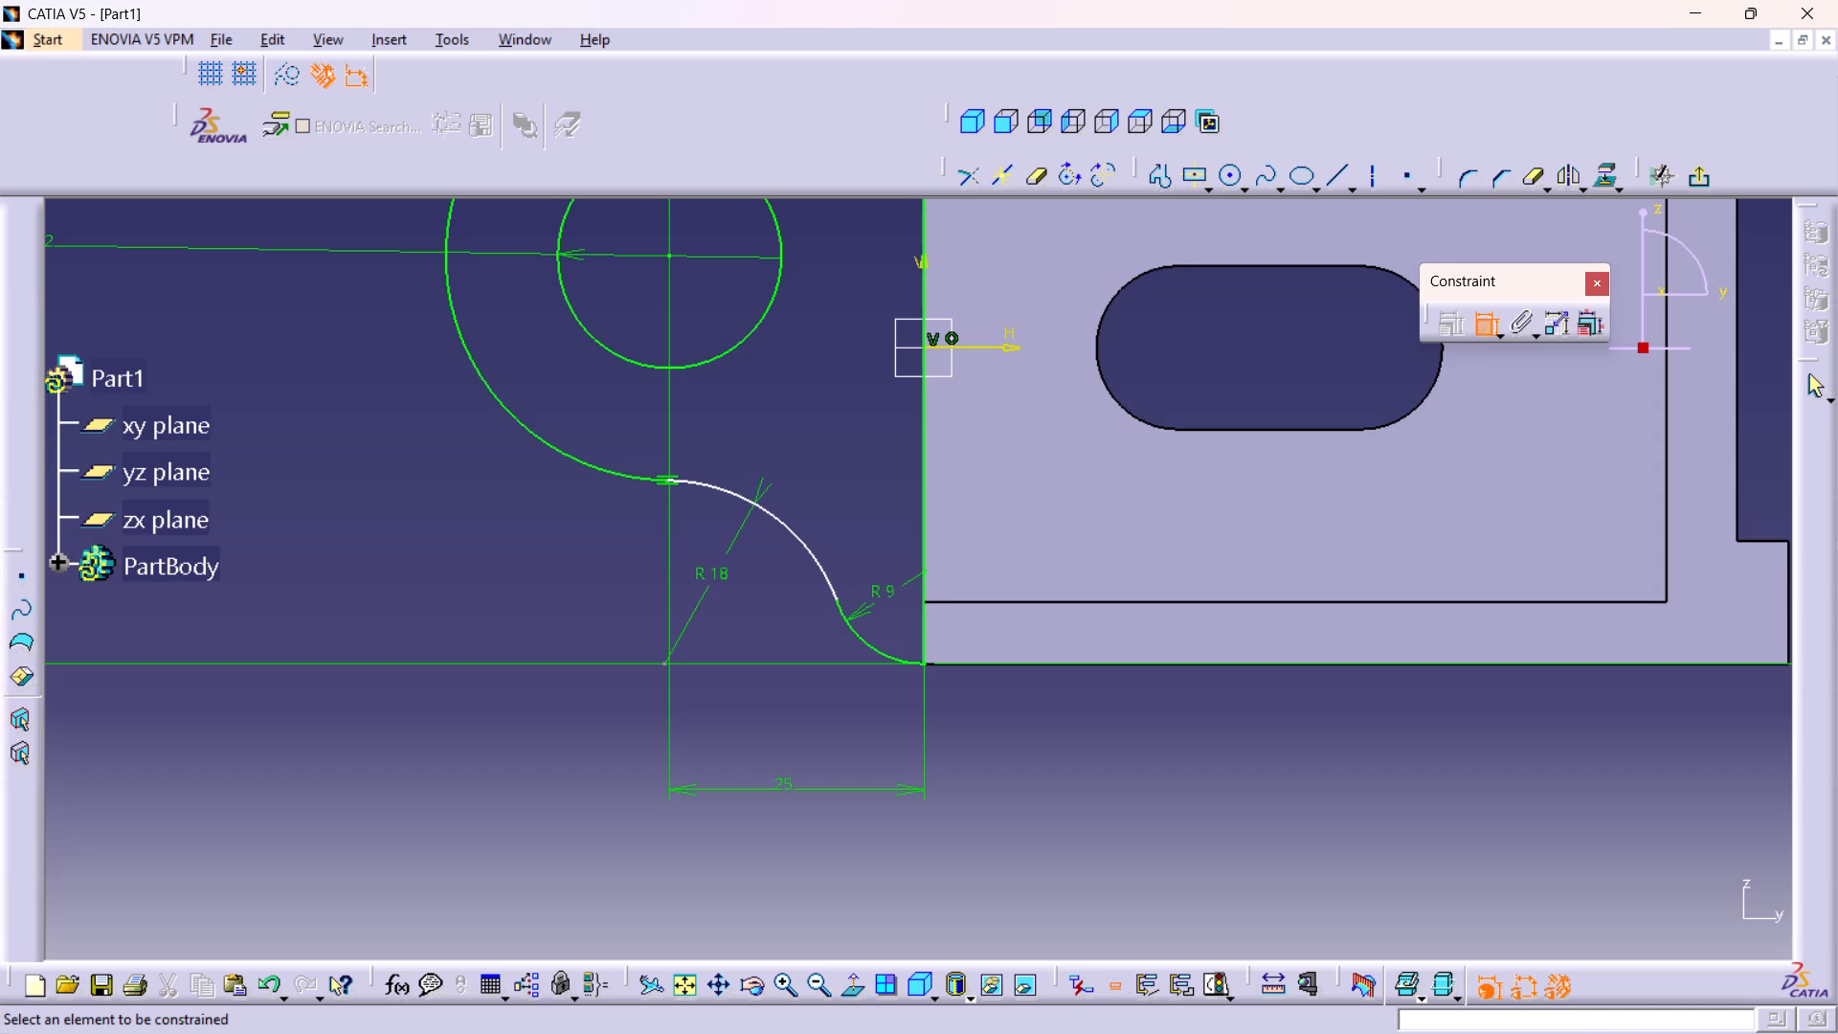
left_click(1479, 321)
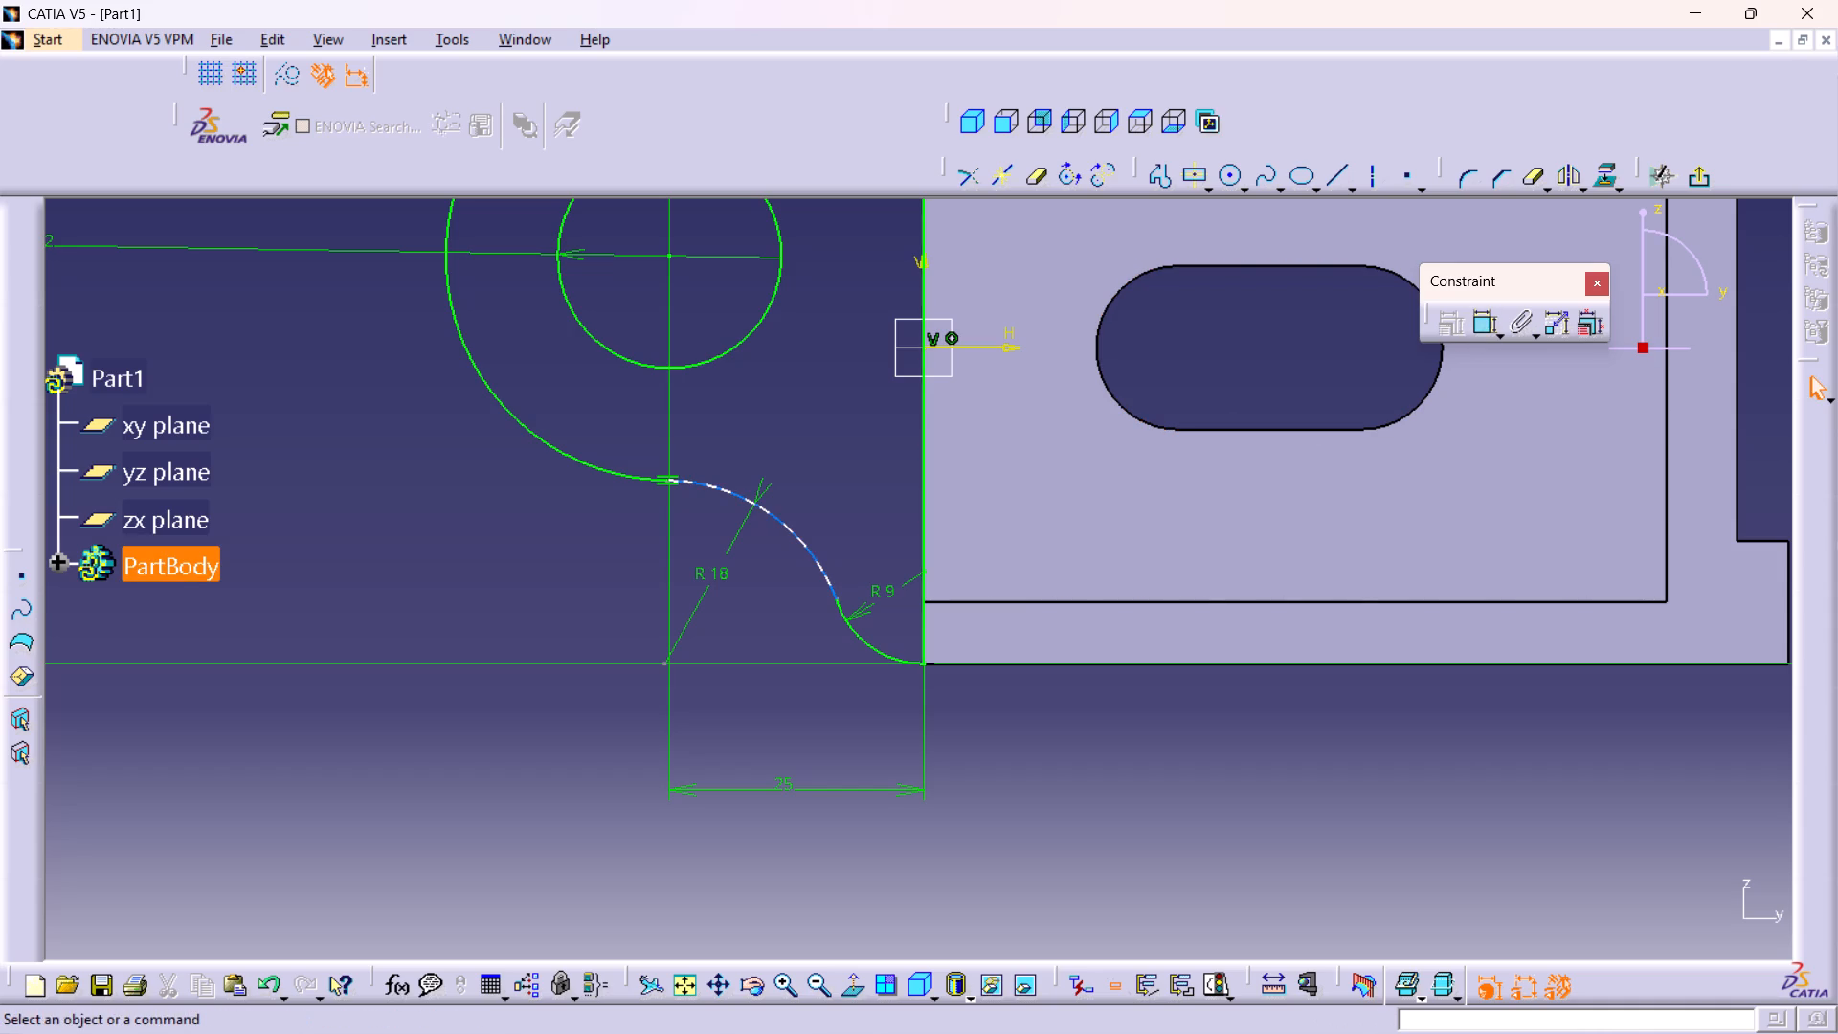
left_click_drag(813, 551, 823, 544)
left_click(823, 544)
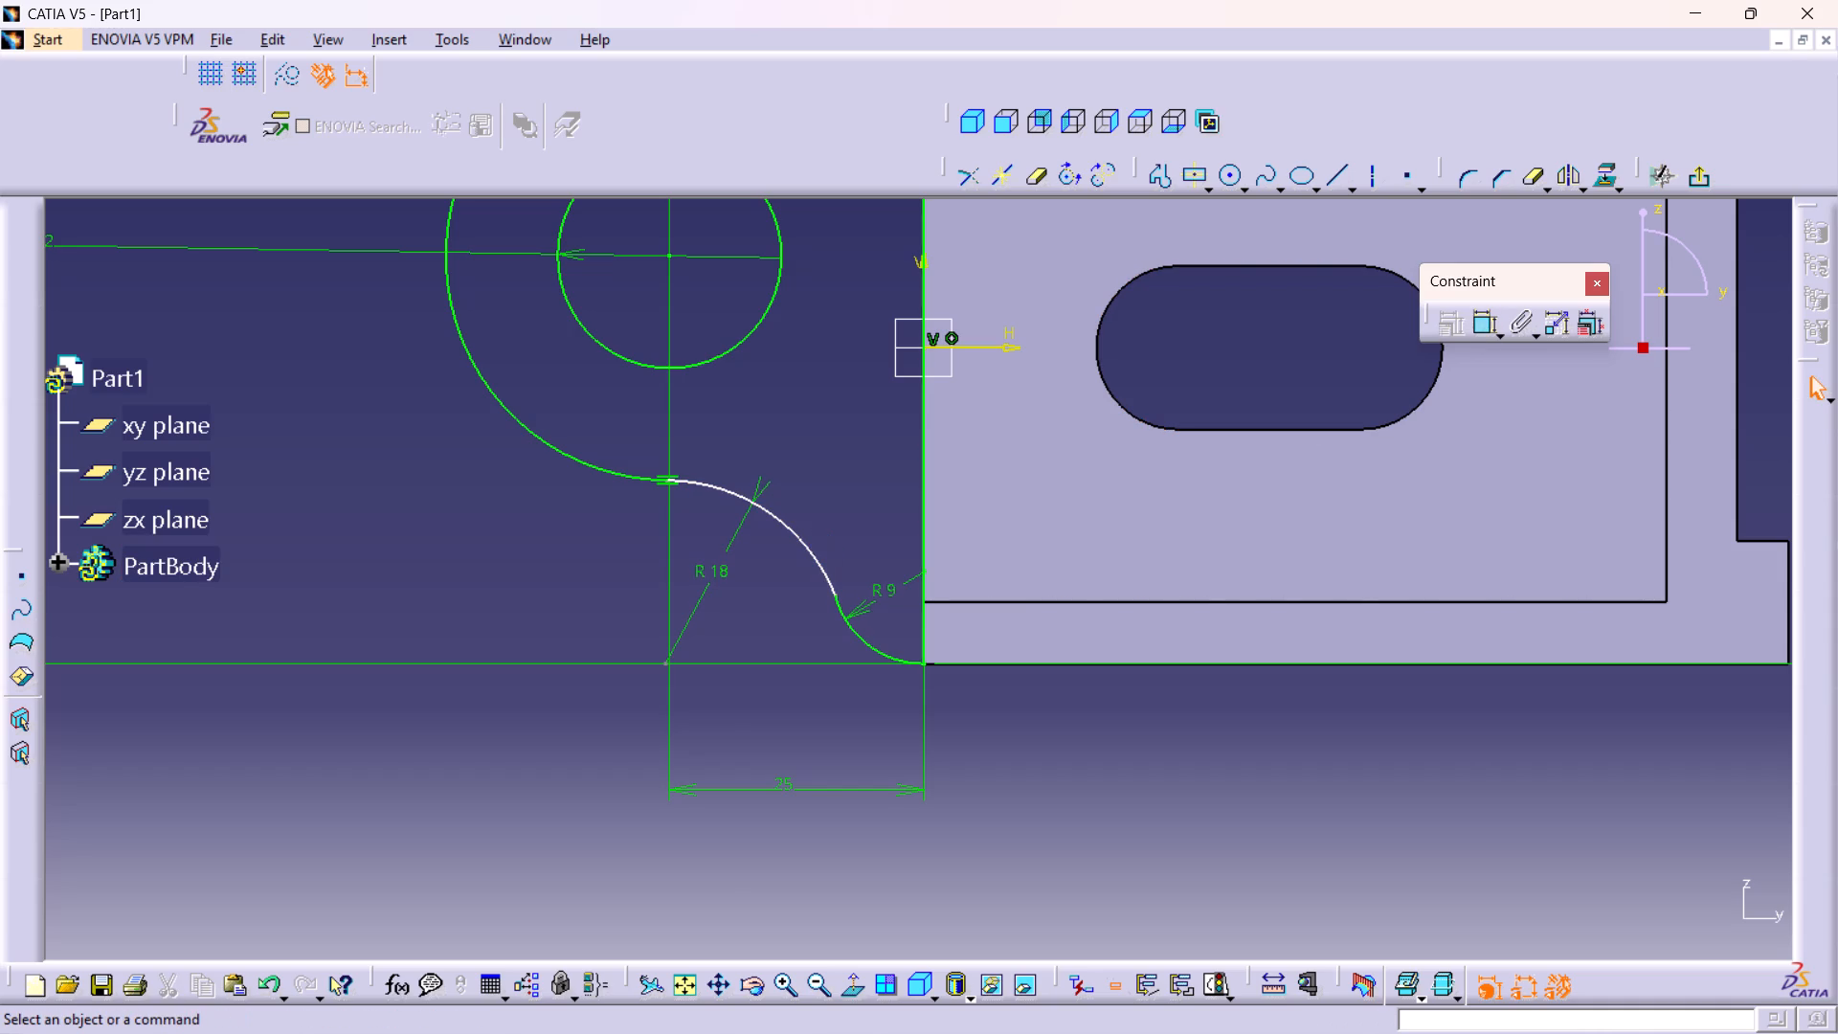
left_click_drag(795, 530, 816, 524)
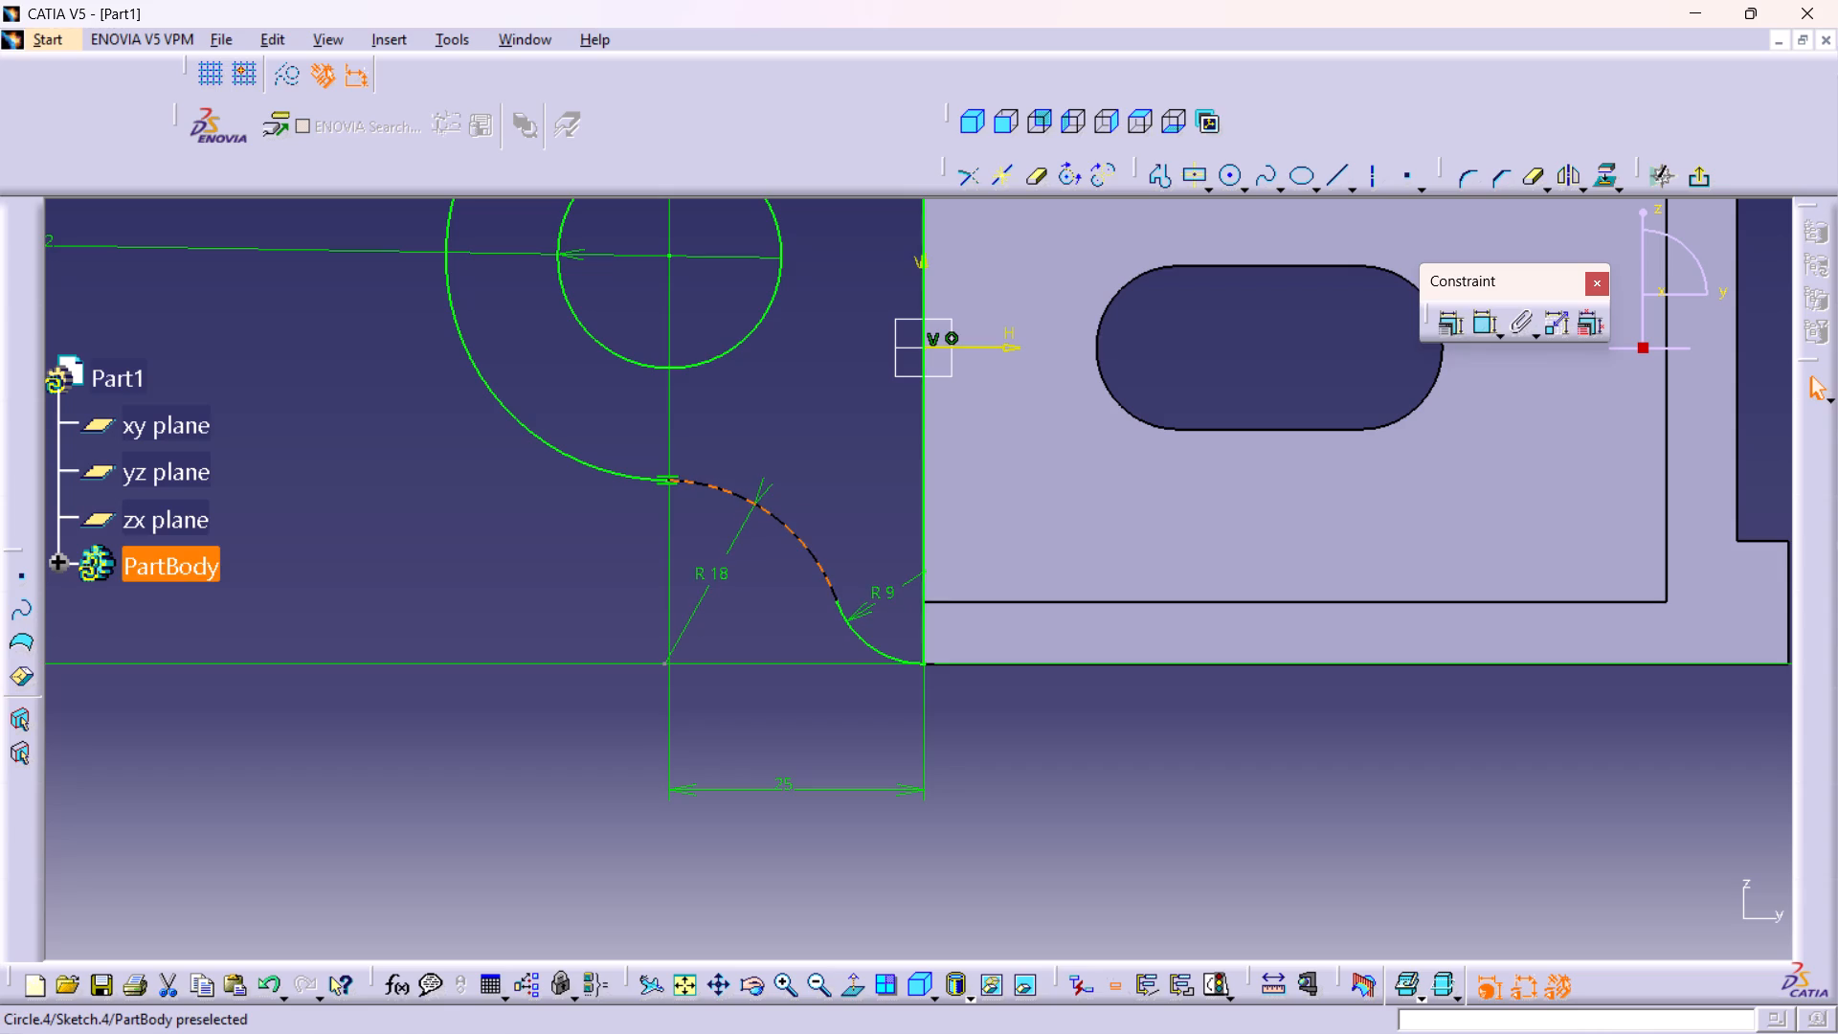
left_click_drag(816, 524, 838, 520)
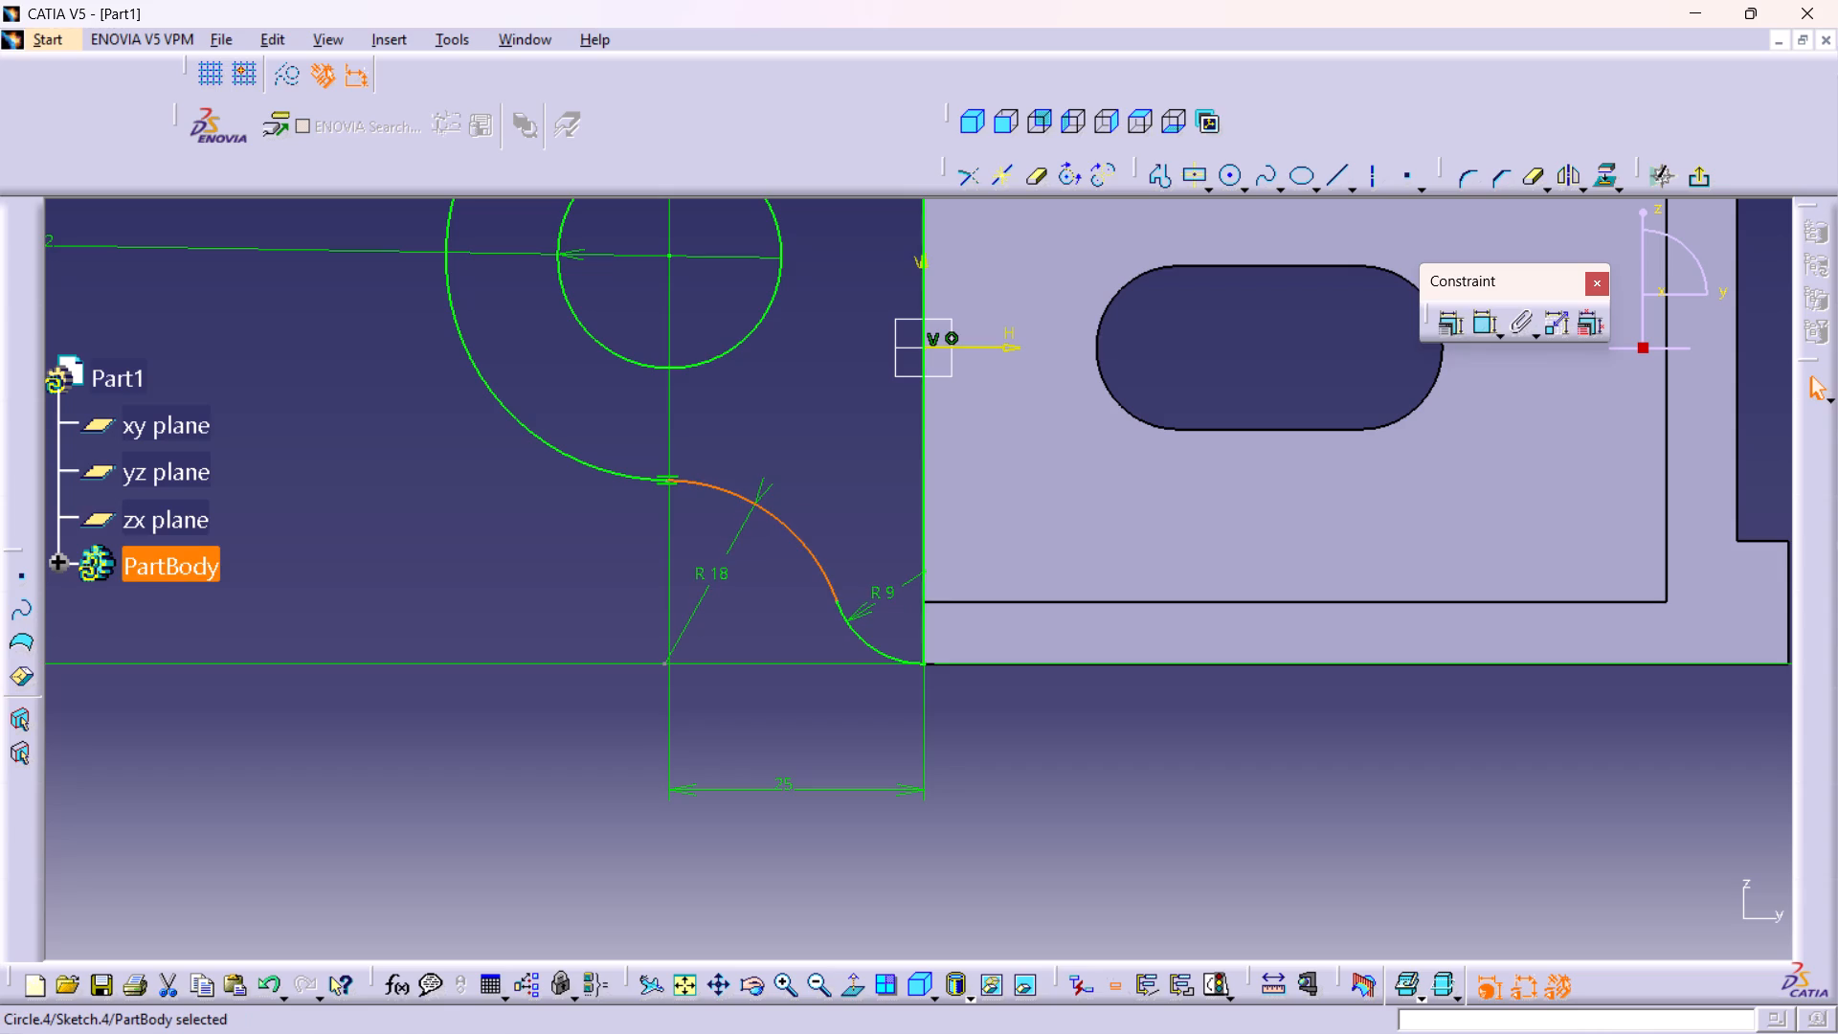
left_click(839, 511)
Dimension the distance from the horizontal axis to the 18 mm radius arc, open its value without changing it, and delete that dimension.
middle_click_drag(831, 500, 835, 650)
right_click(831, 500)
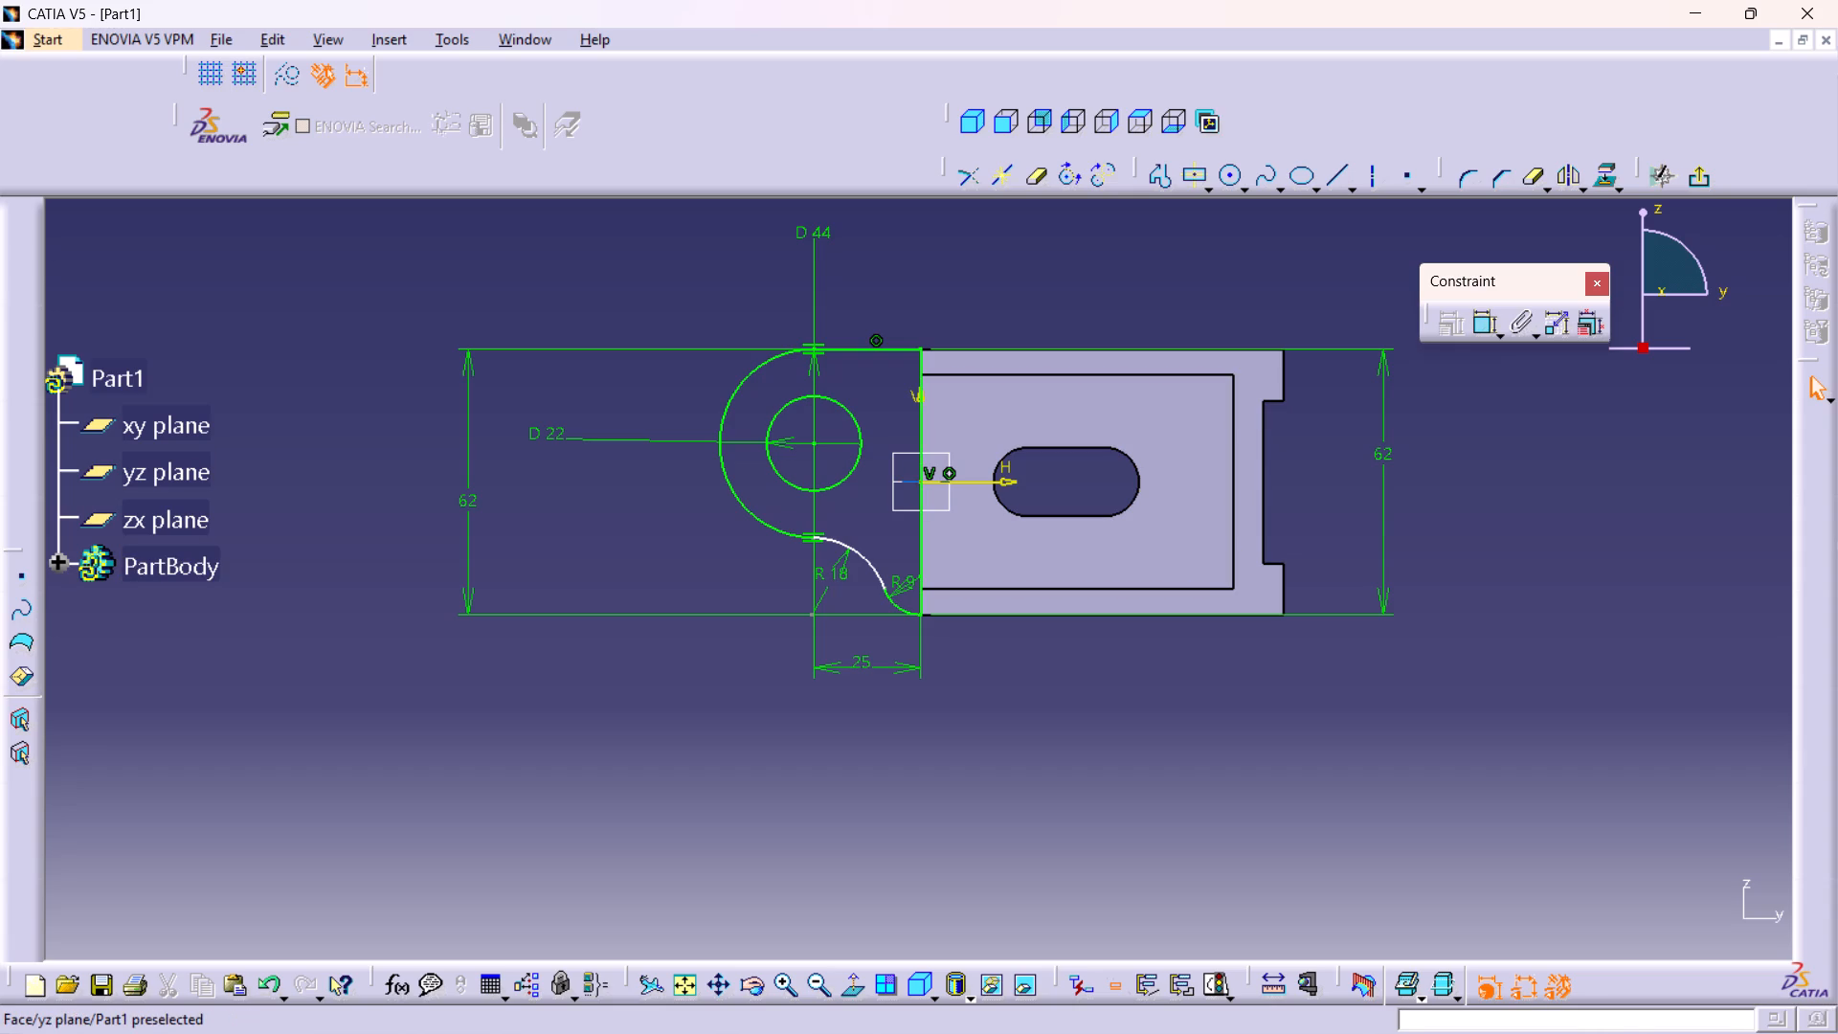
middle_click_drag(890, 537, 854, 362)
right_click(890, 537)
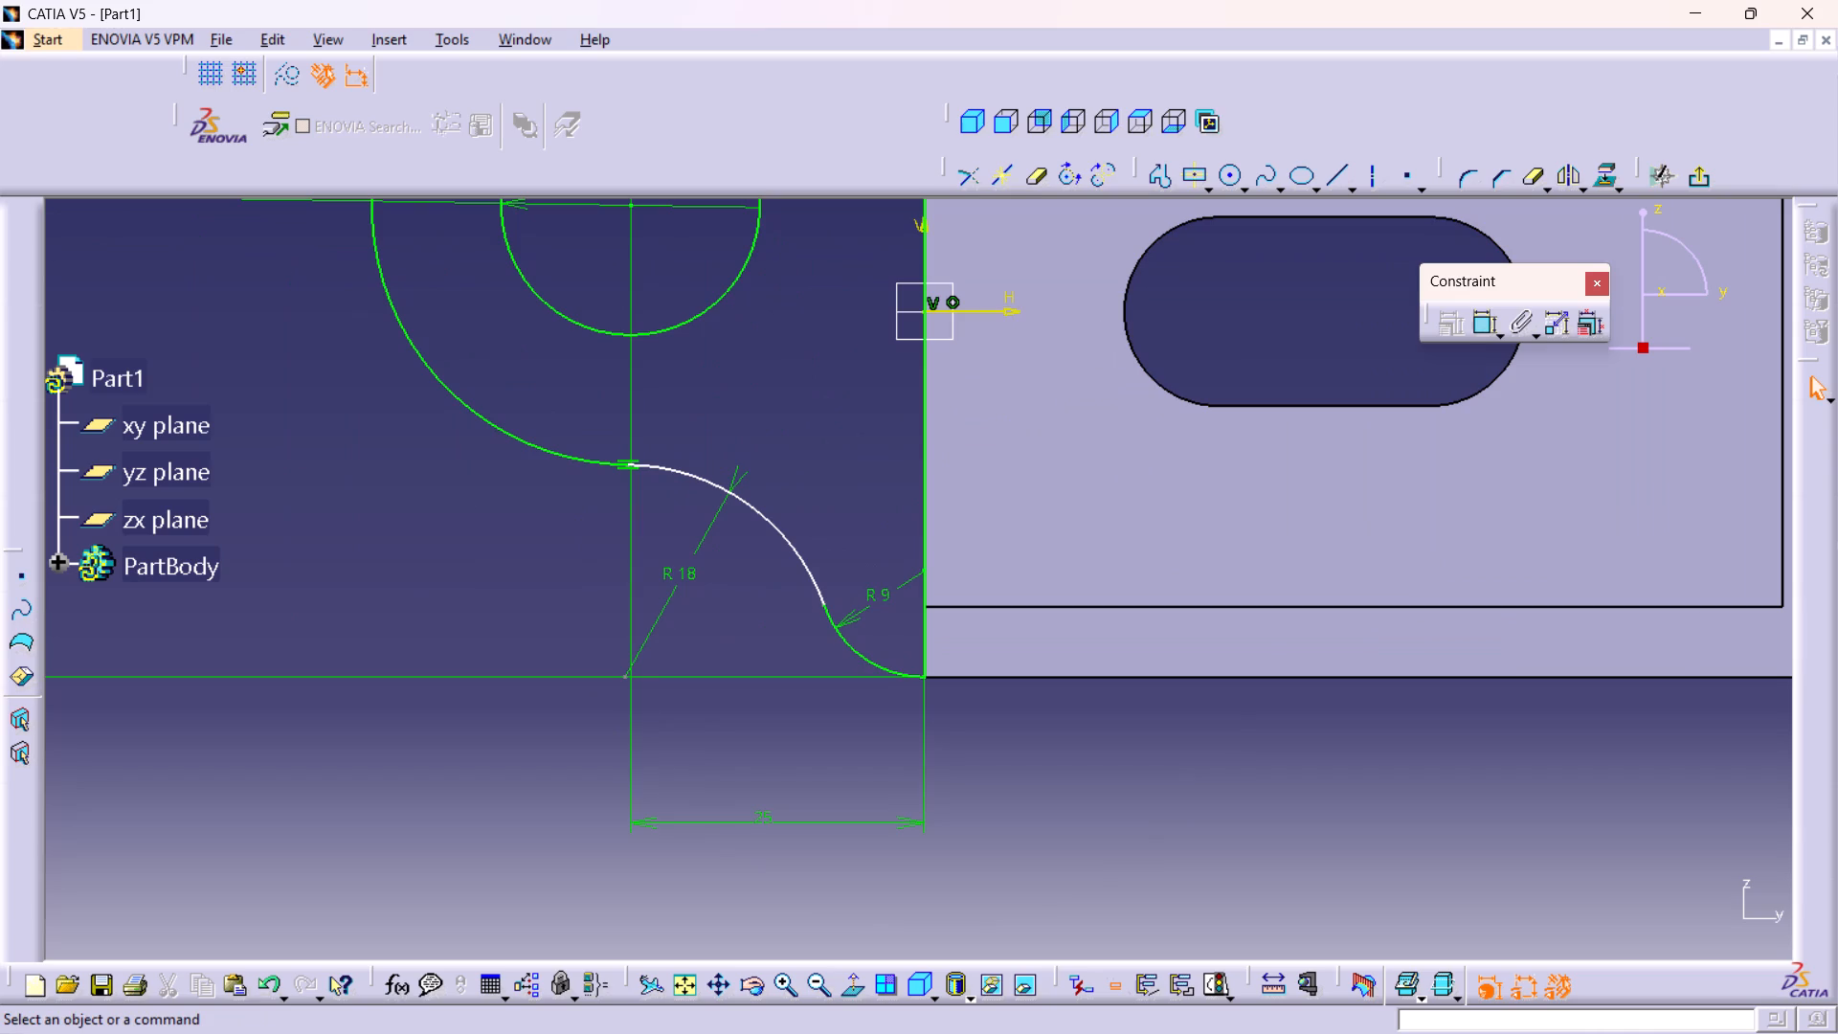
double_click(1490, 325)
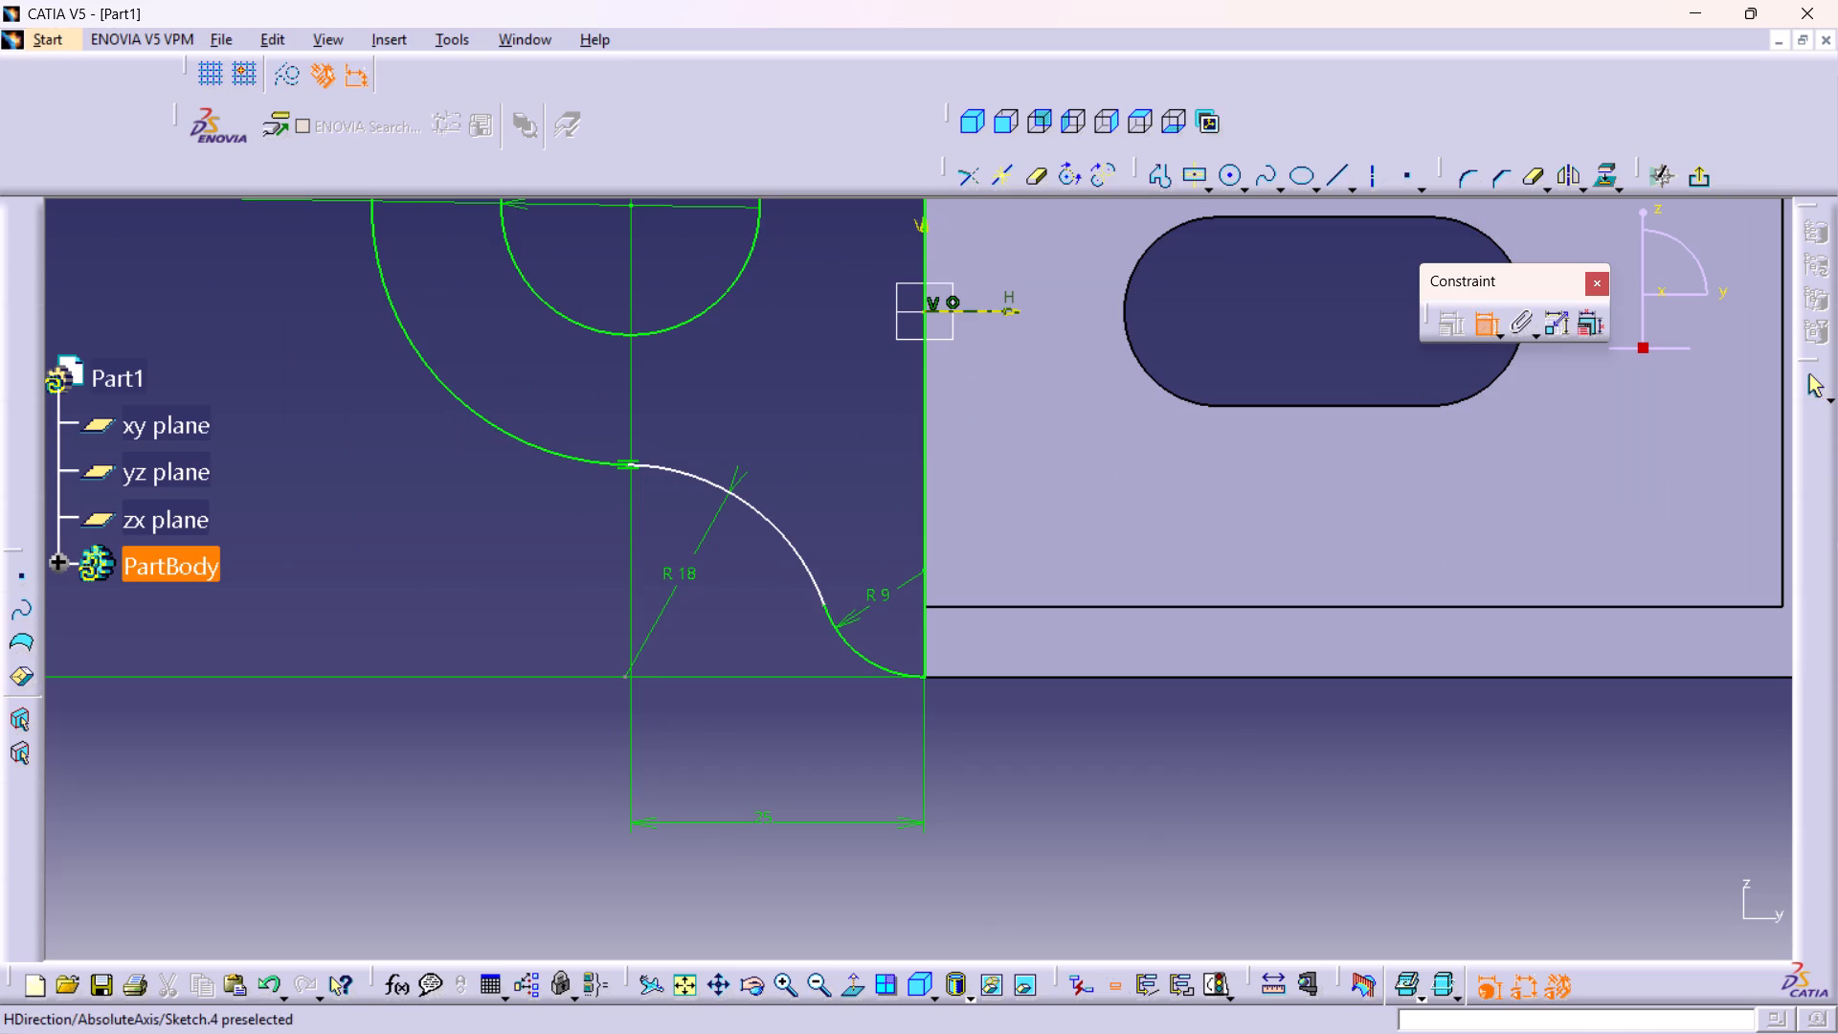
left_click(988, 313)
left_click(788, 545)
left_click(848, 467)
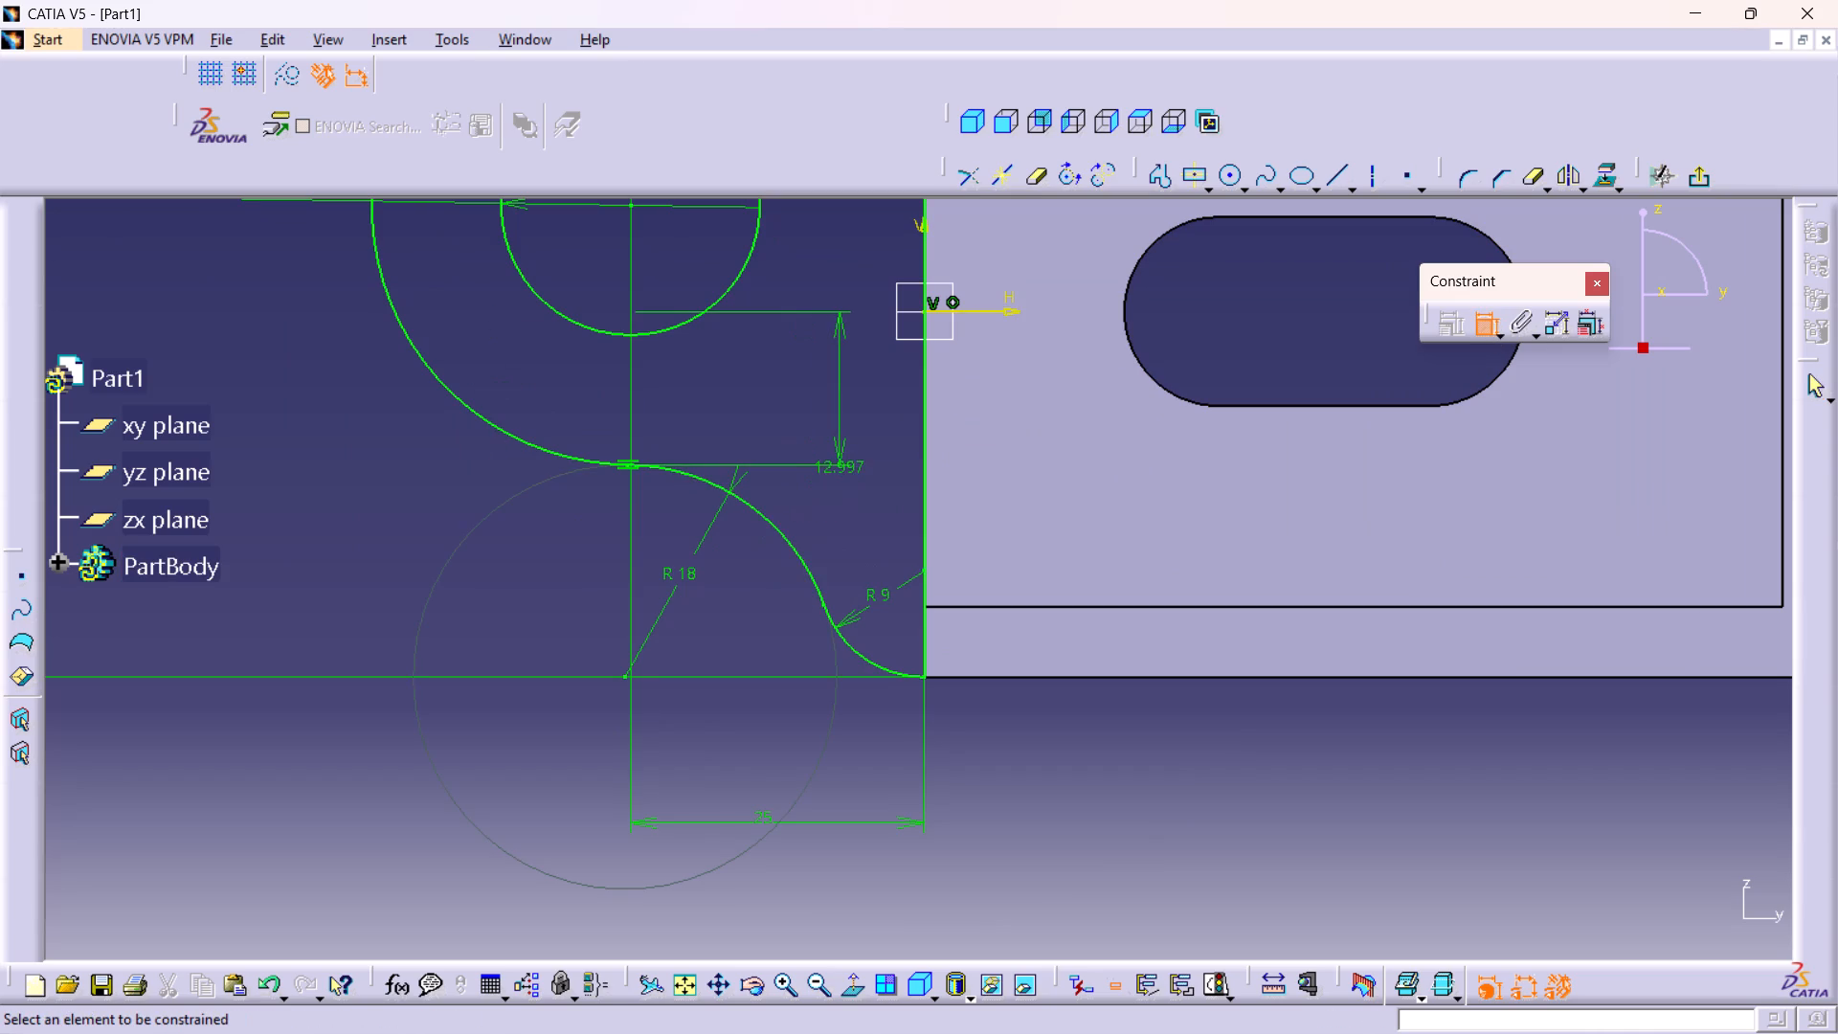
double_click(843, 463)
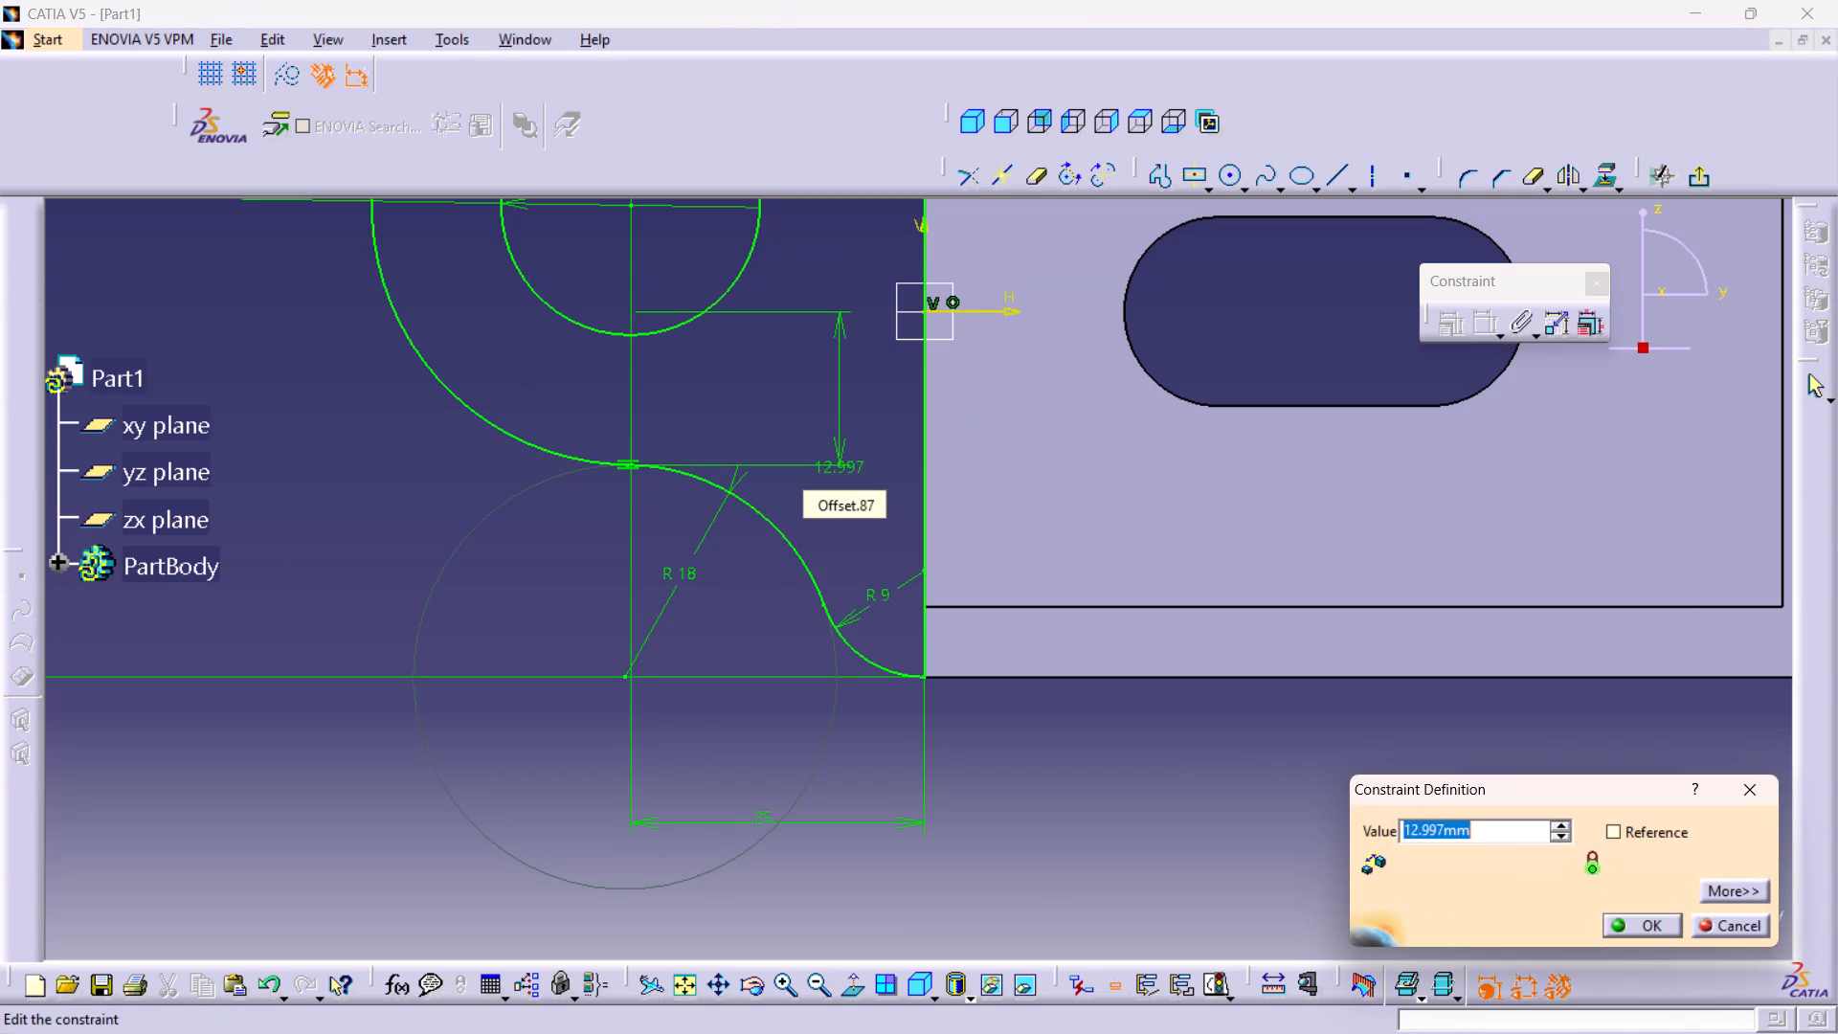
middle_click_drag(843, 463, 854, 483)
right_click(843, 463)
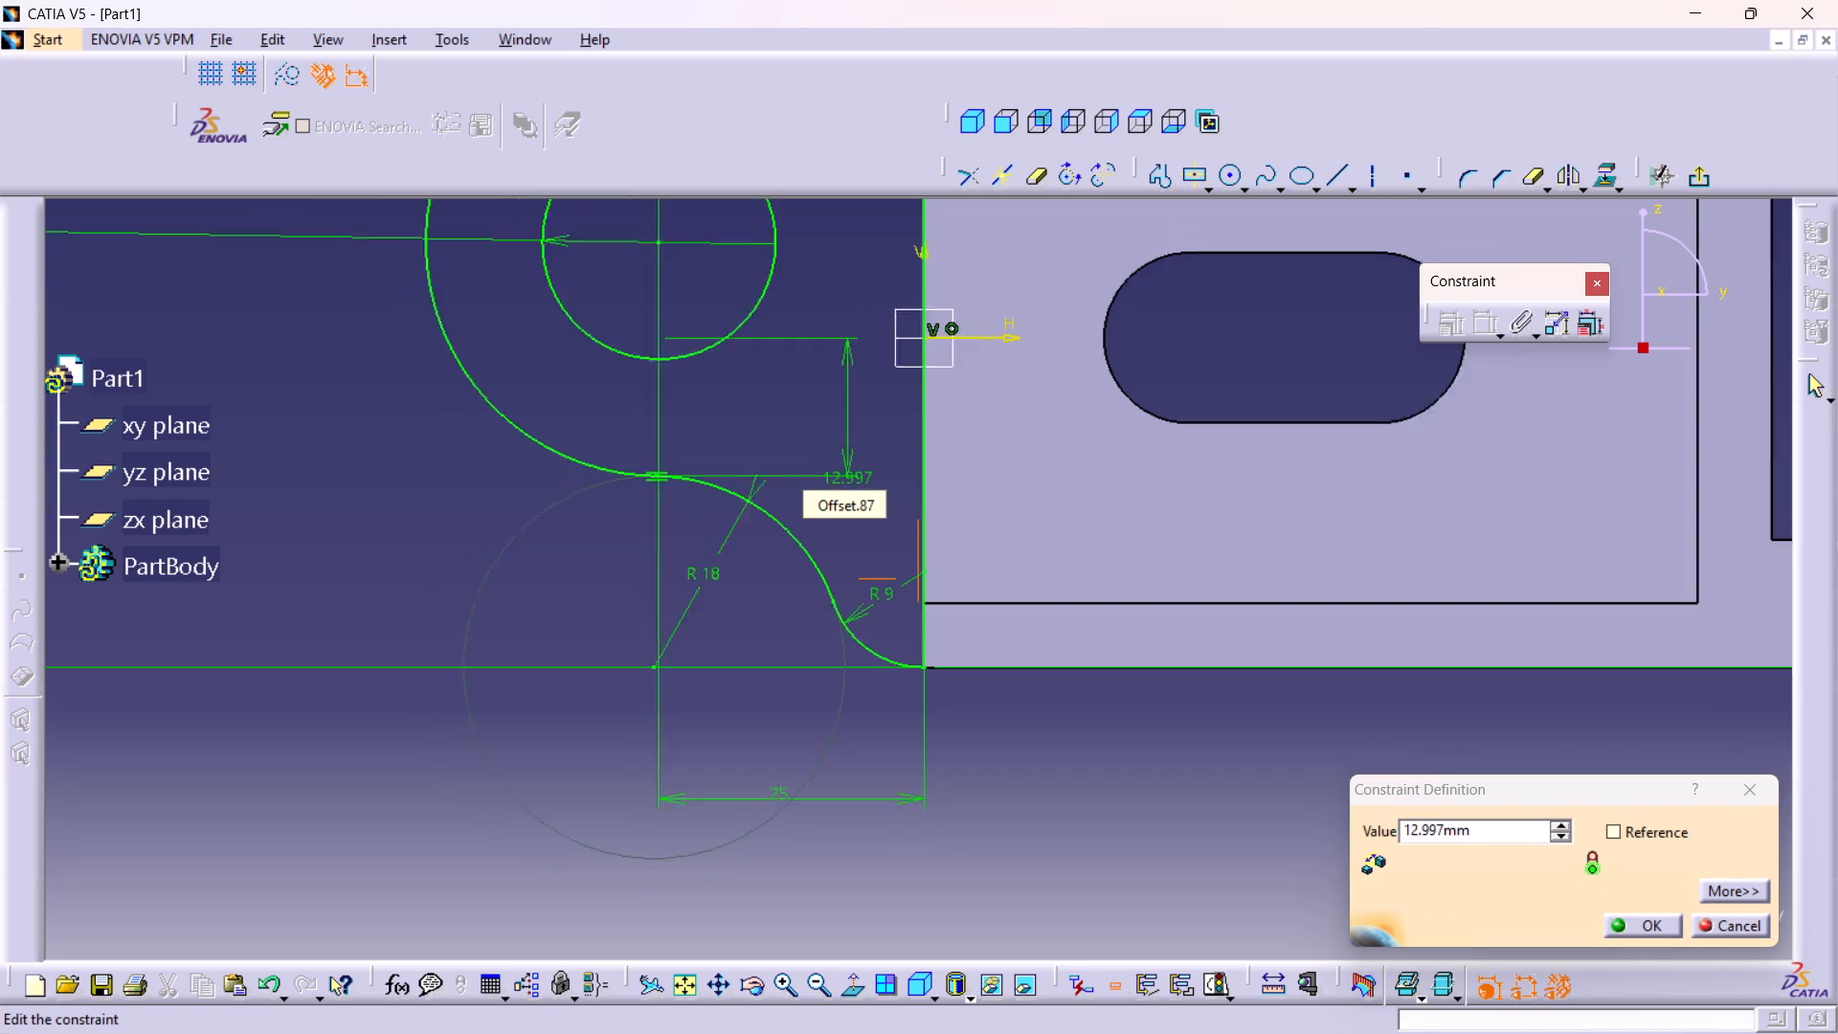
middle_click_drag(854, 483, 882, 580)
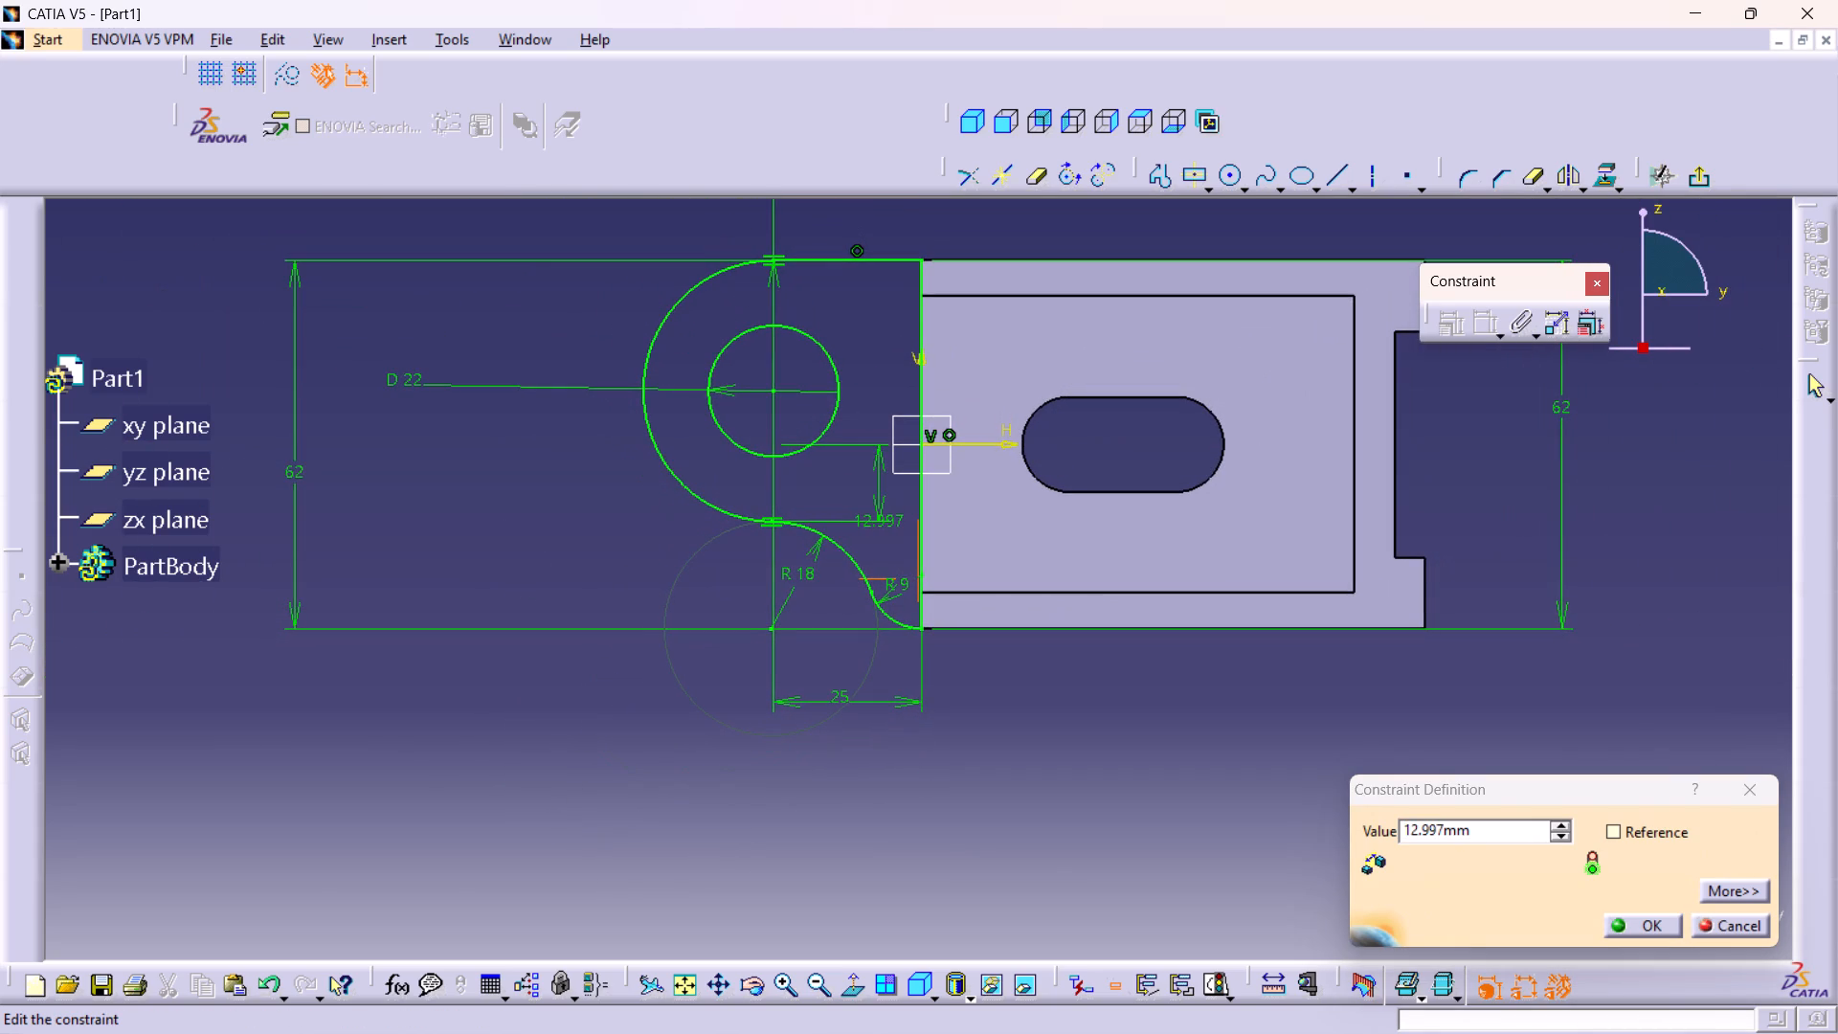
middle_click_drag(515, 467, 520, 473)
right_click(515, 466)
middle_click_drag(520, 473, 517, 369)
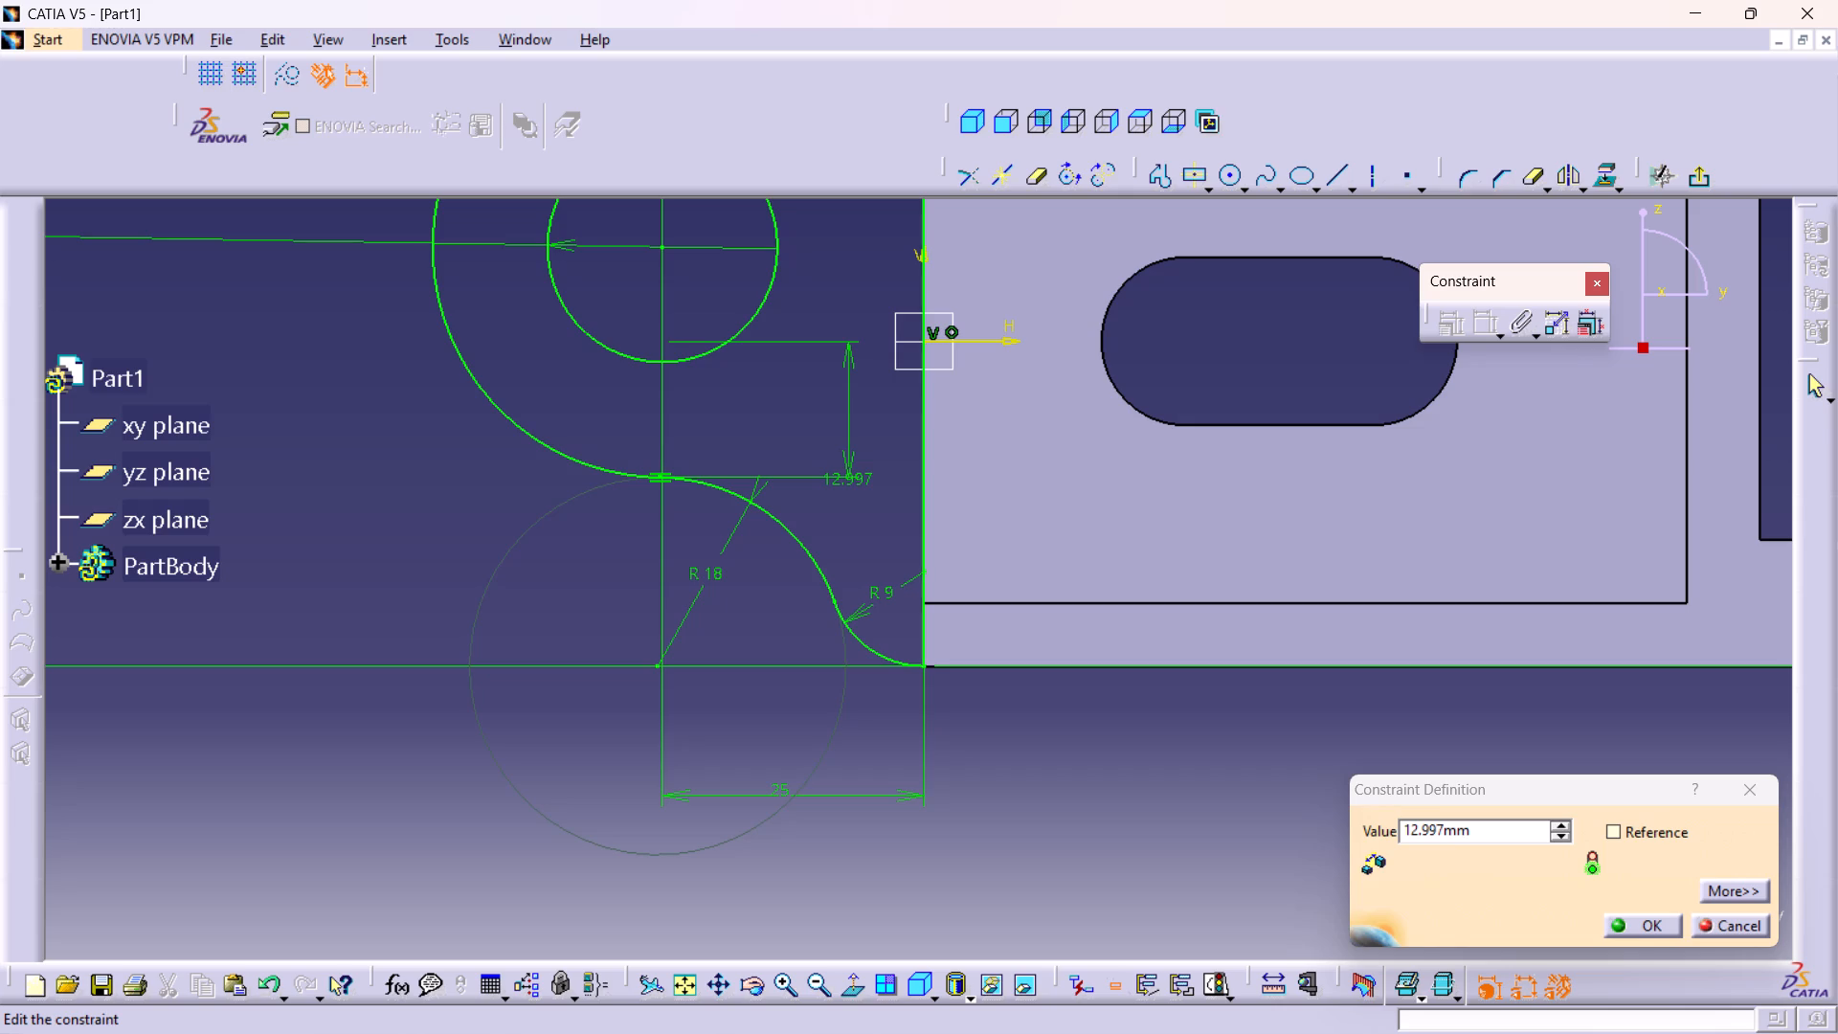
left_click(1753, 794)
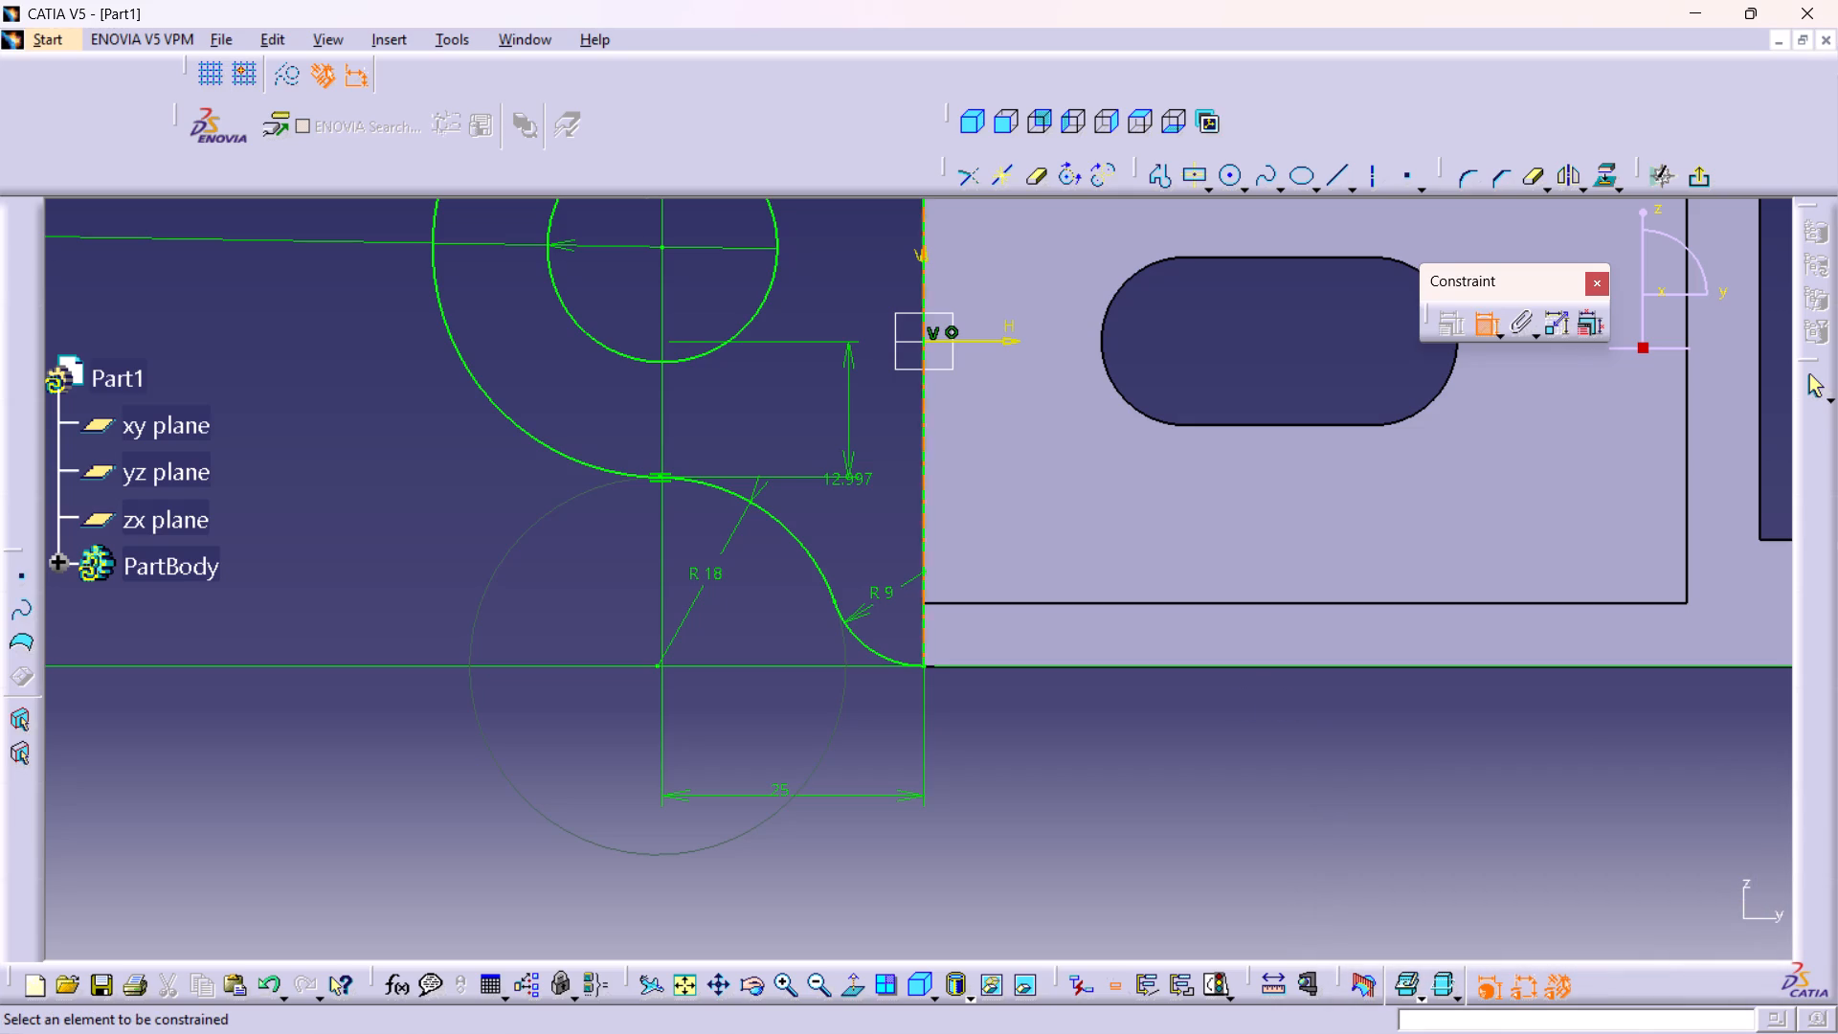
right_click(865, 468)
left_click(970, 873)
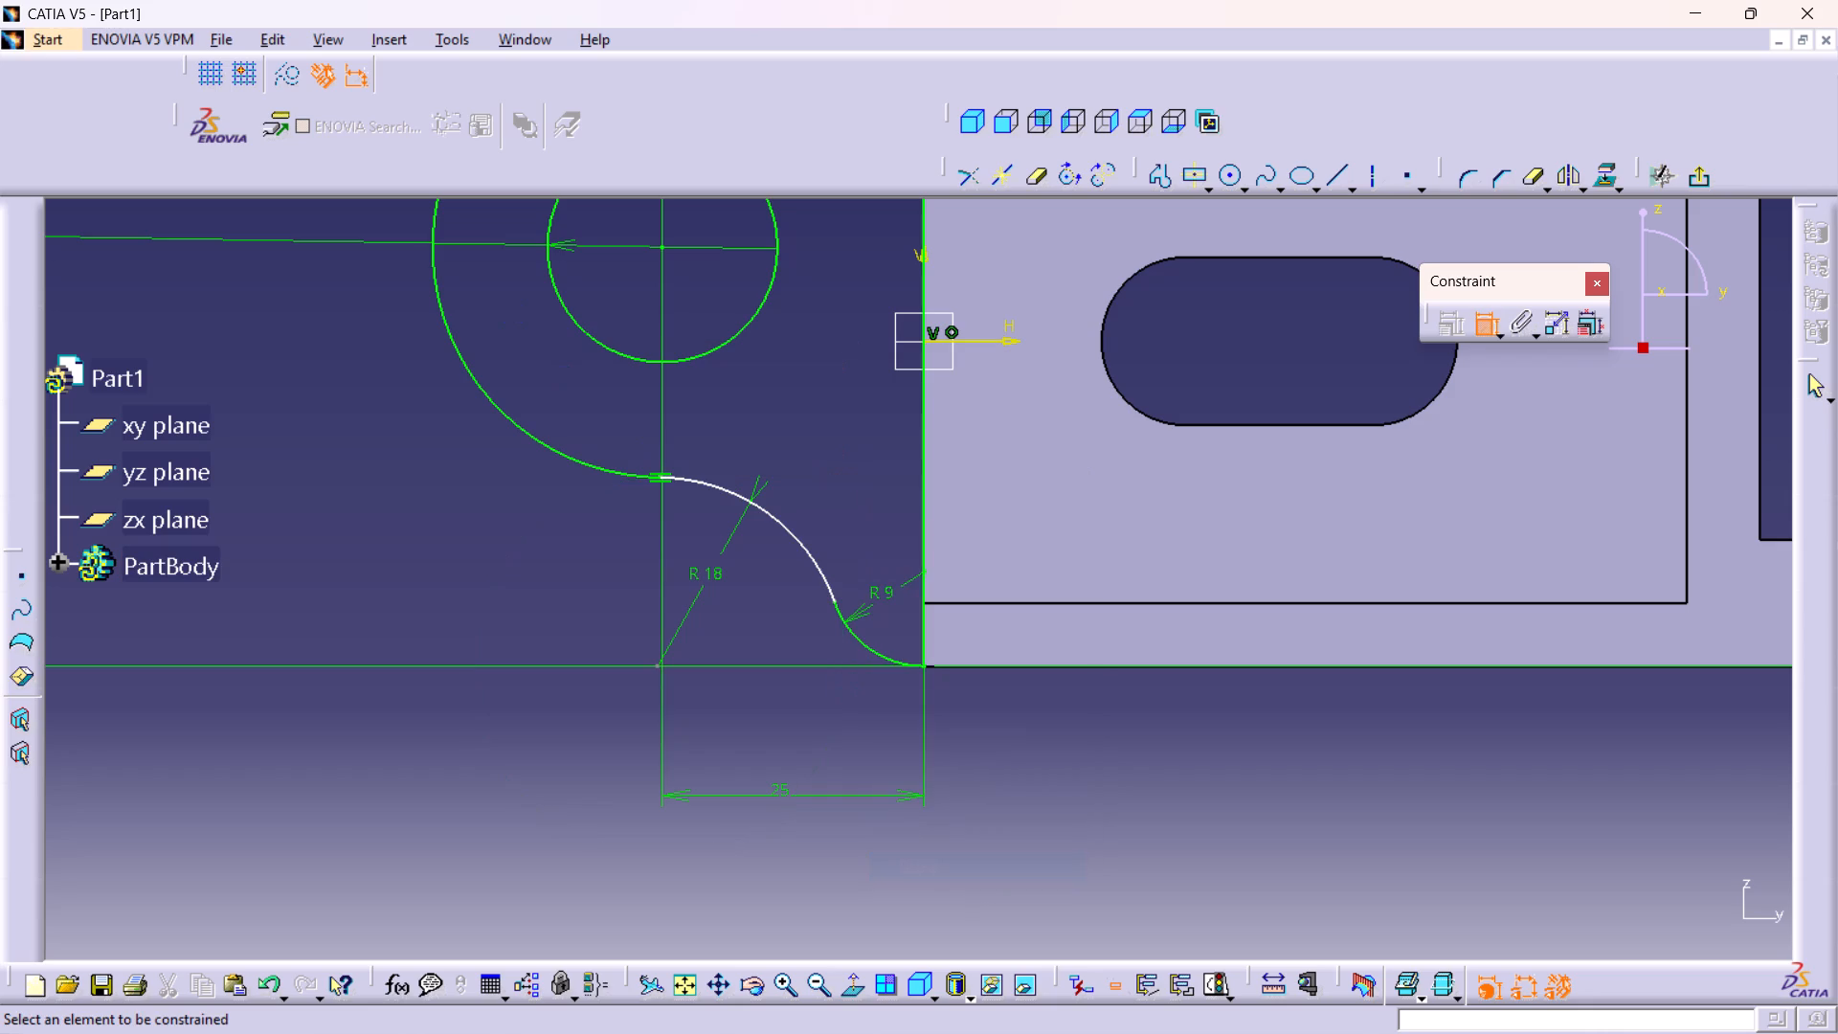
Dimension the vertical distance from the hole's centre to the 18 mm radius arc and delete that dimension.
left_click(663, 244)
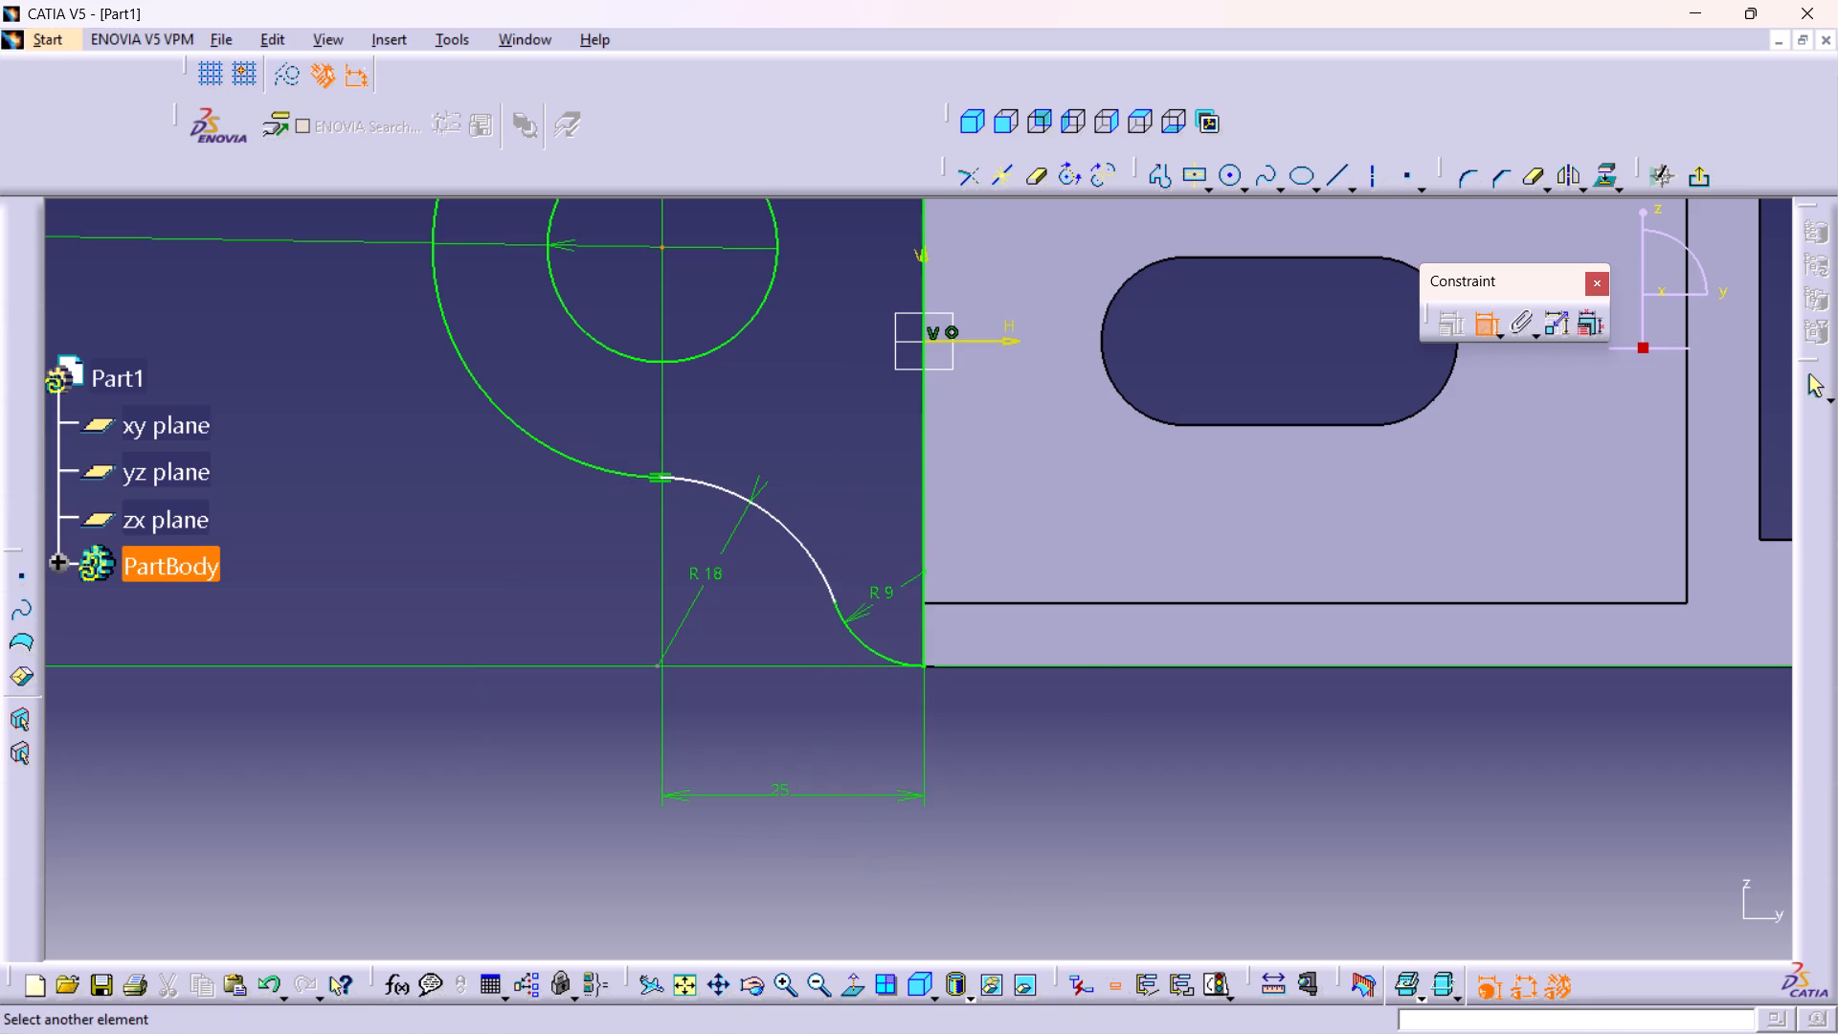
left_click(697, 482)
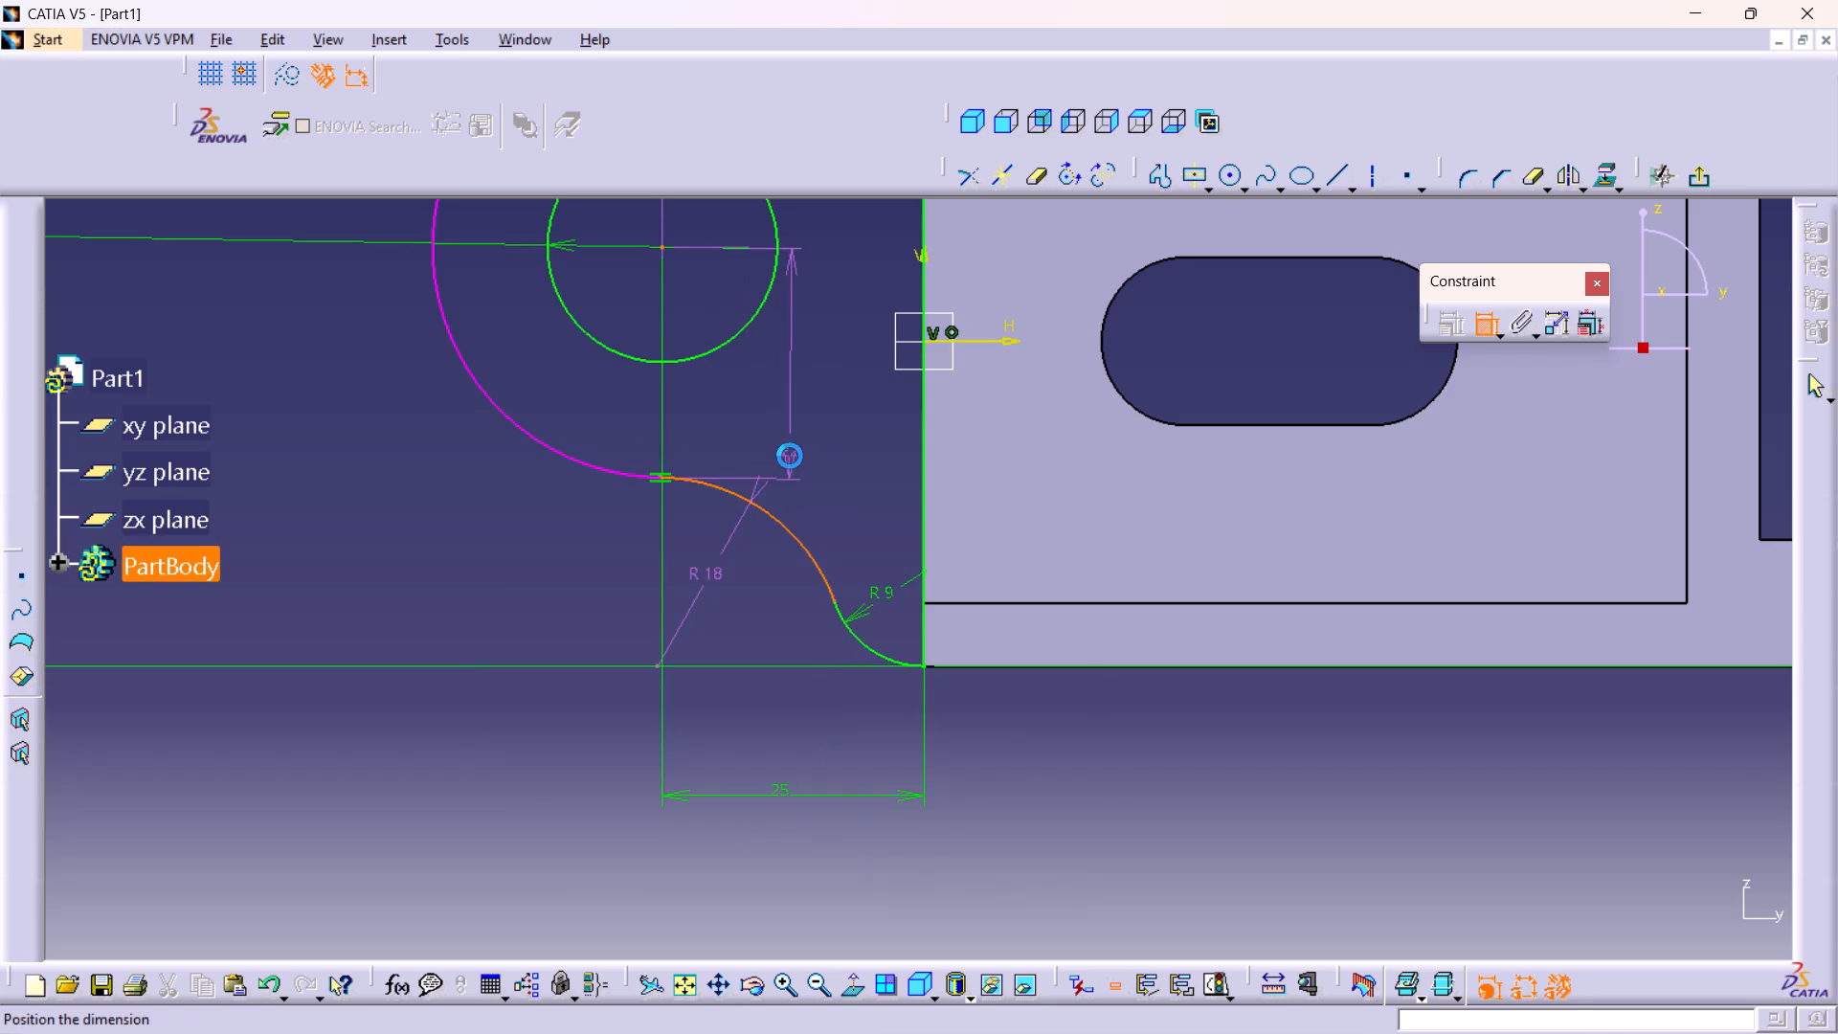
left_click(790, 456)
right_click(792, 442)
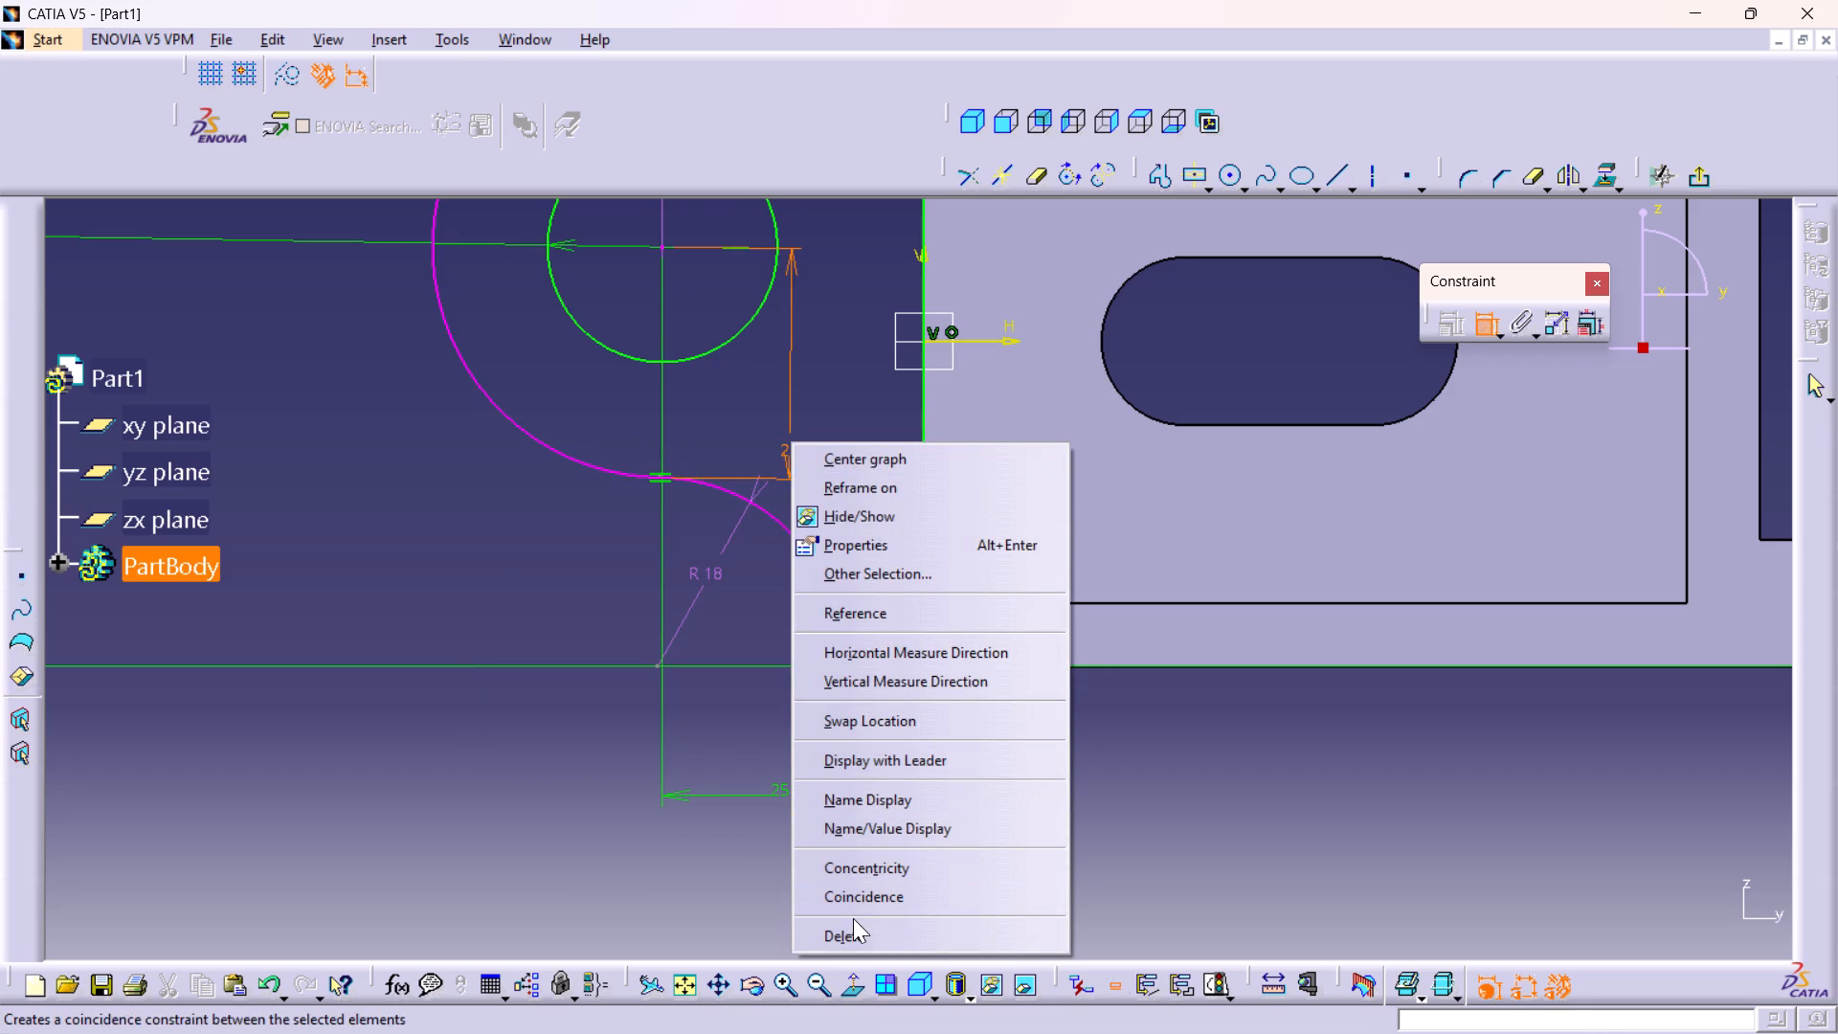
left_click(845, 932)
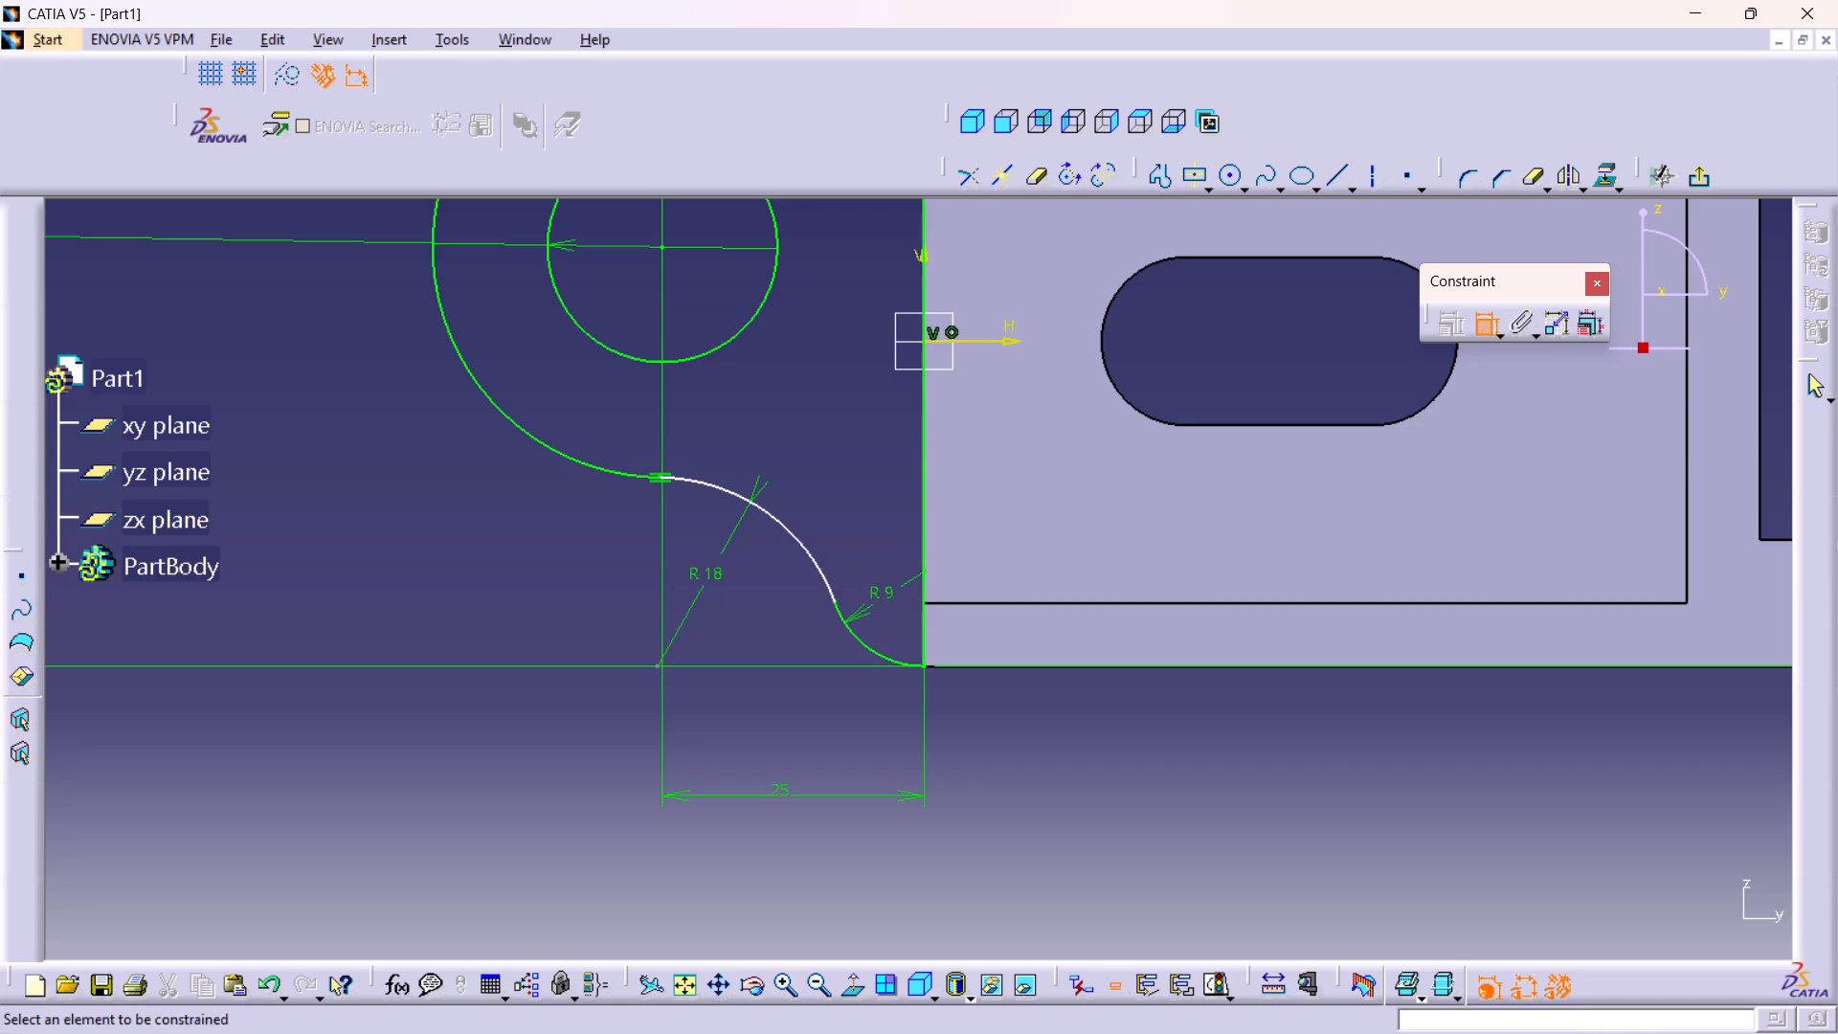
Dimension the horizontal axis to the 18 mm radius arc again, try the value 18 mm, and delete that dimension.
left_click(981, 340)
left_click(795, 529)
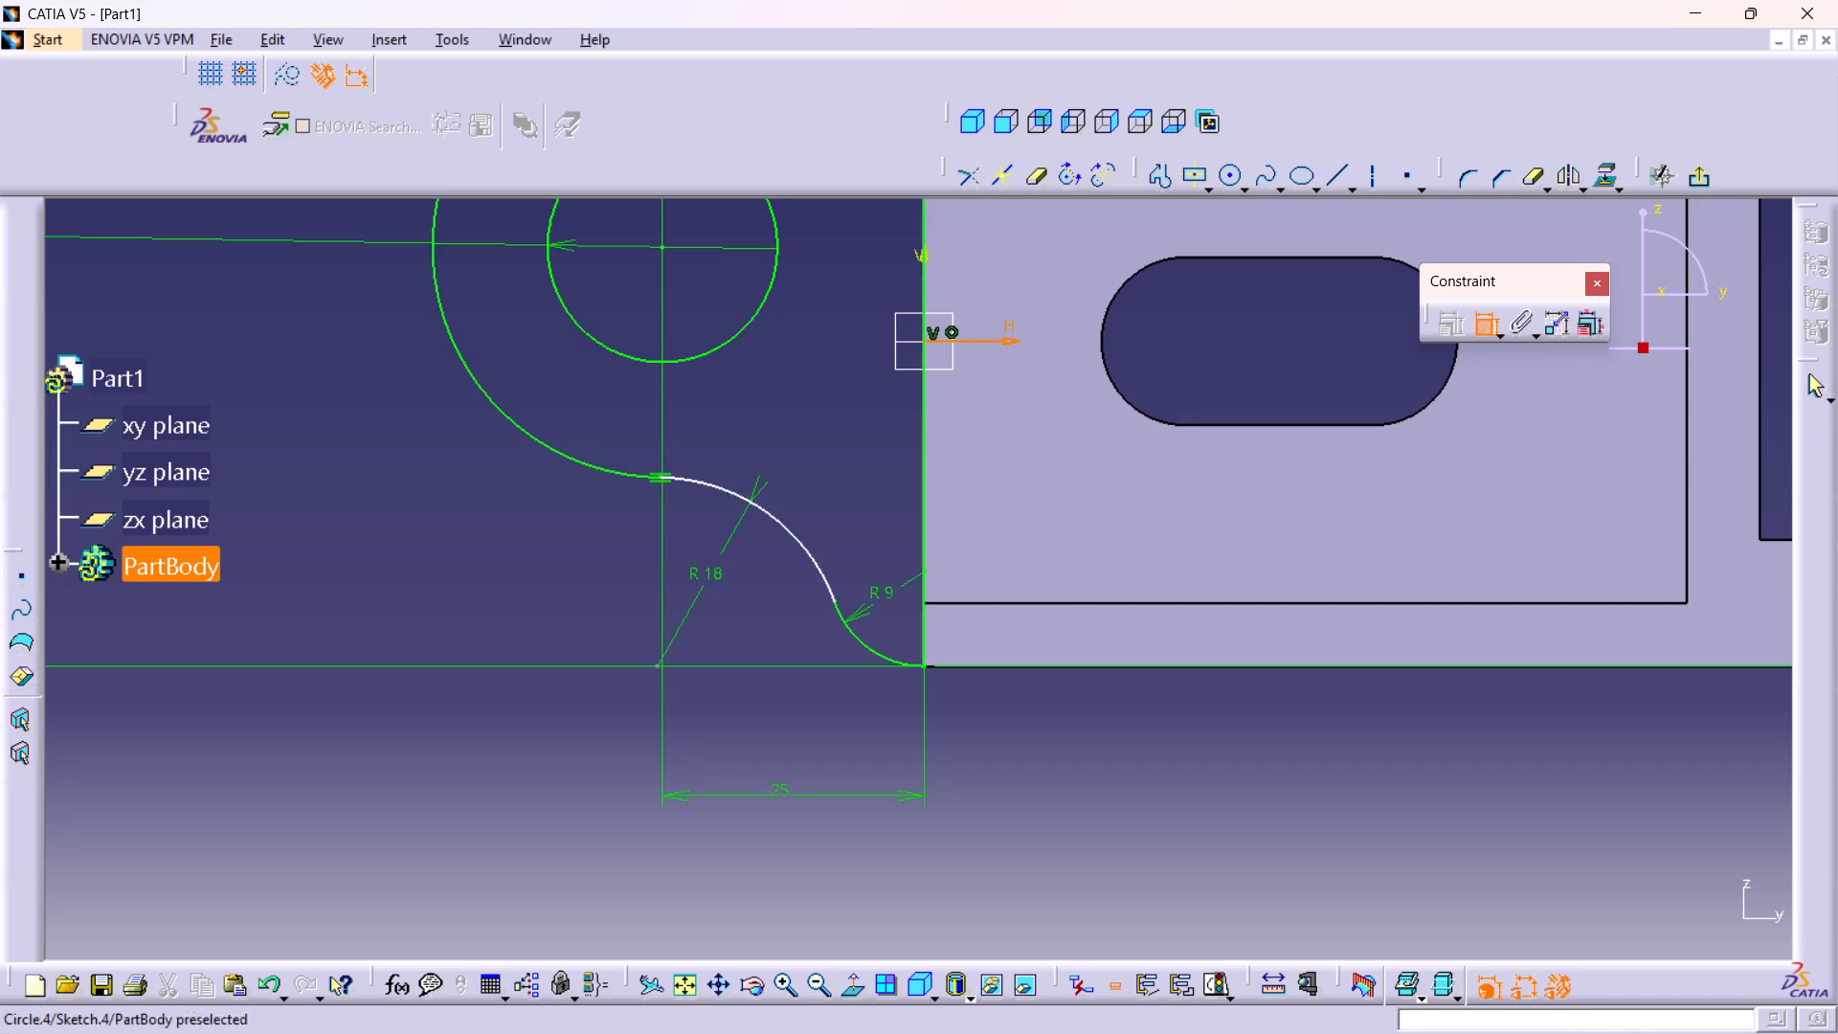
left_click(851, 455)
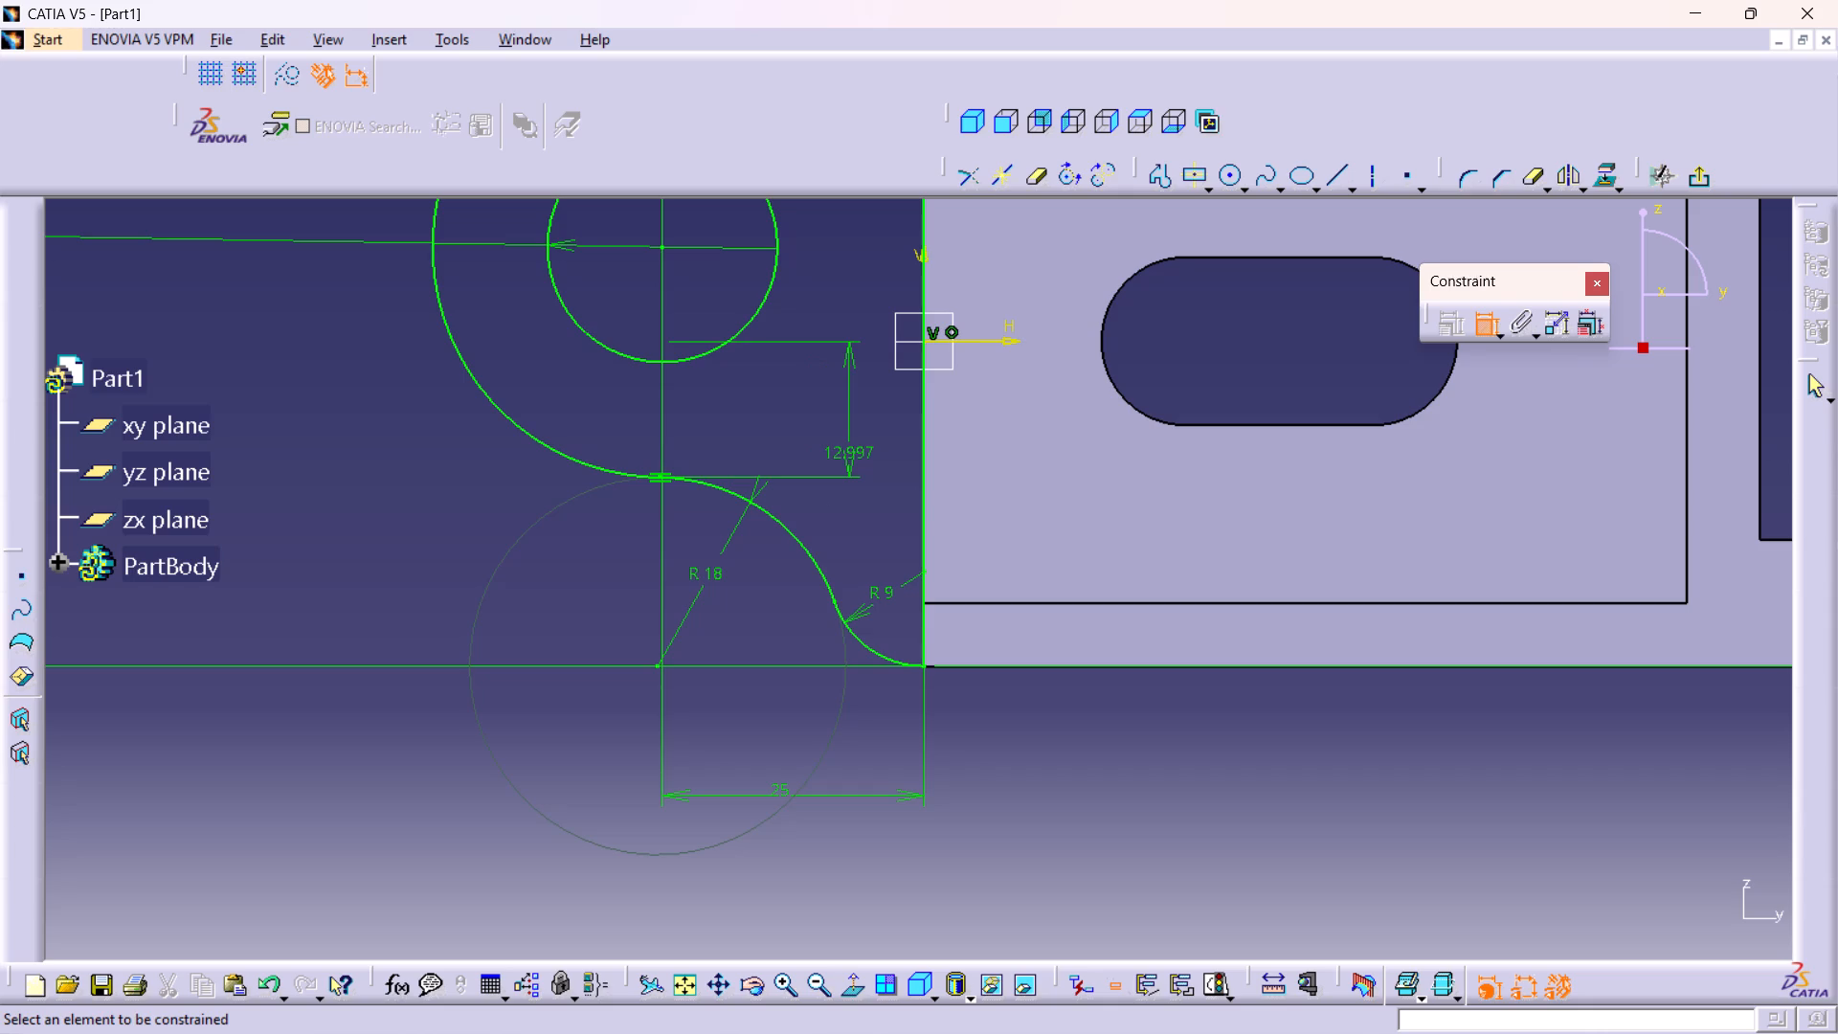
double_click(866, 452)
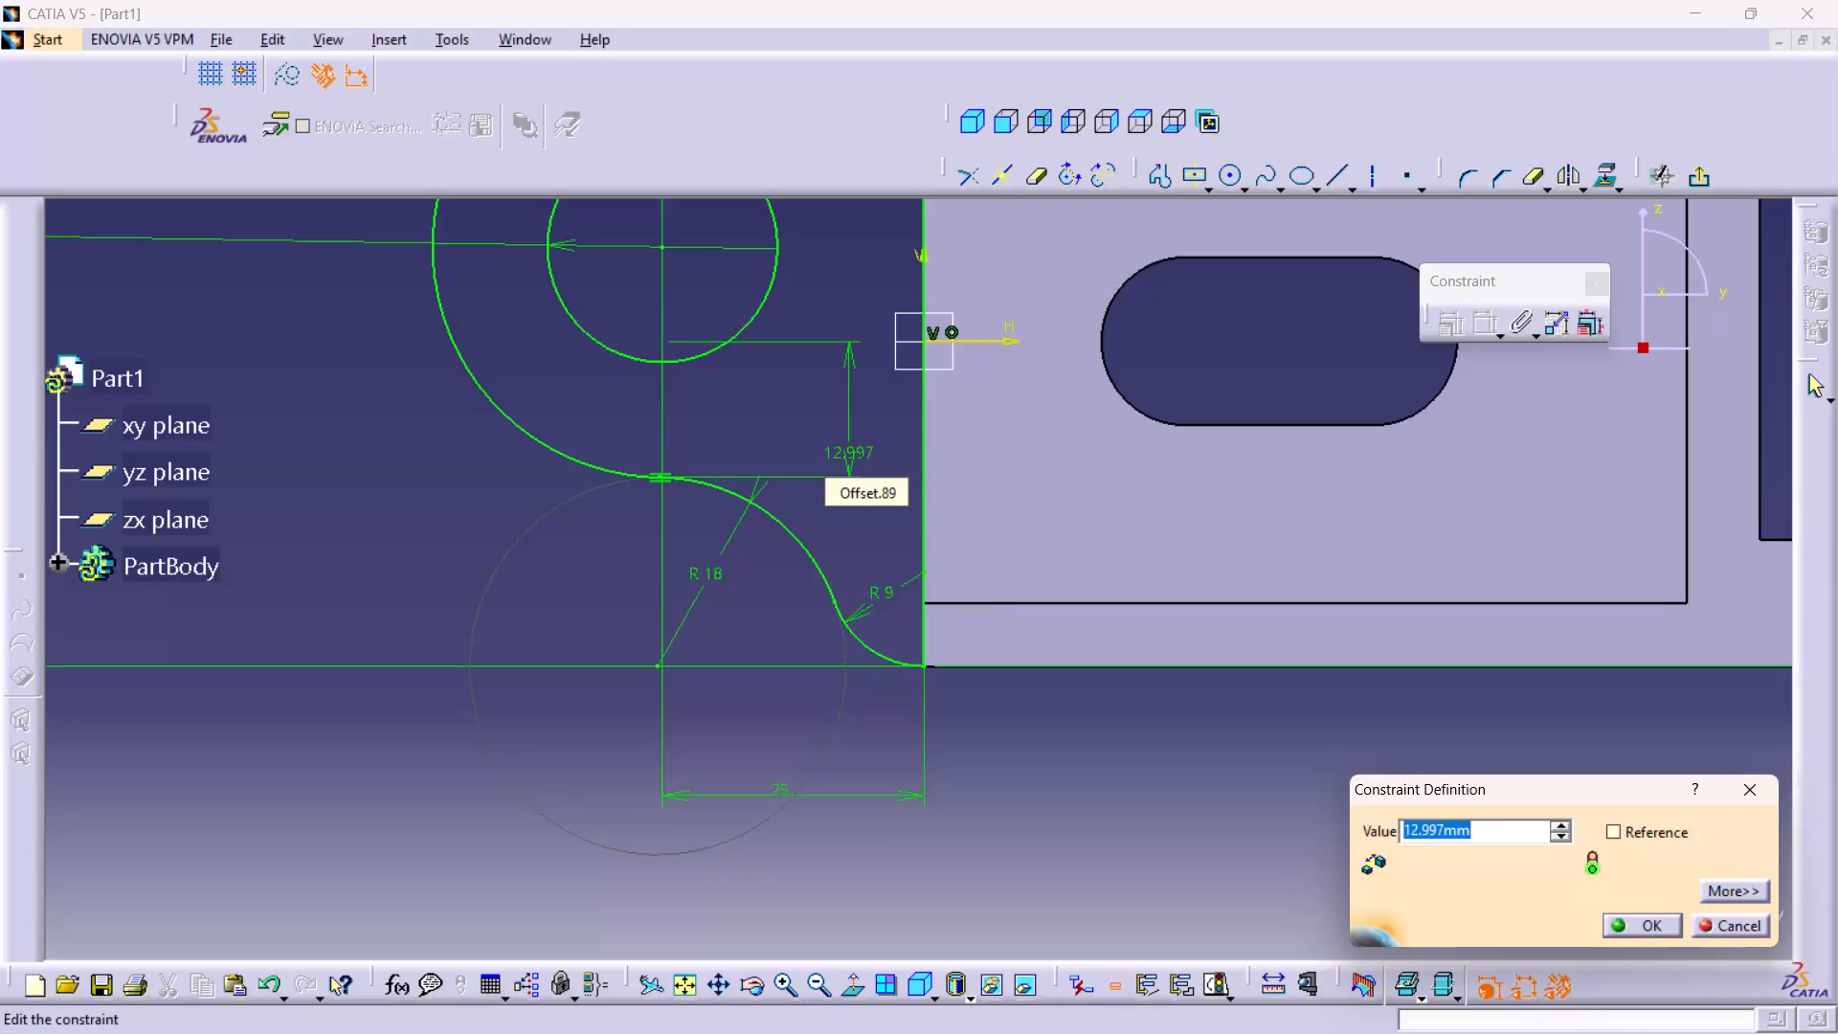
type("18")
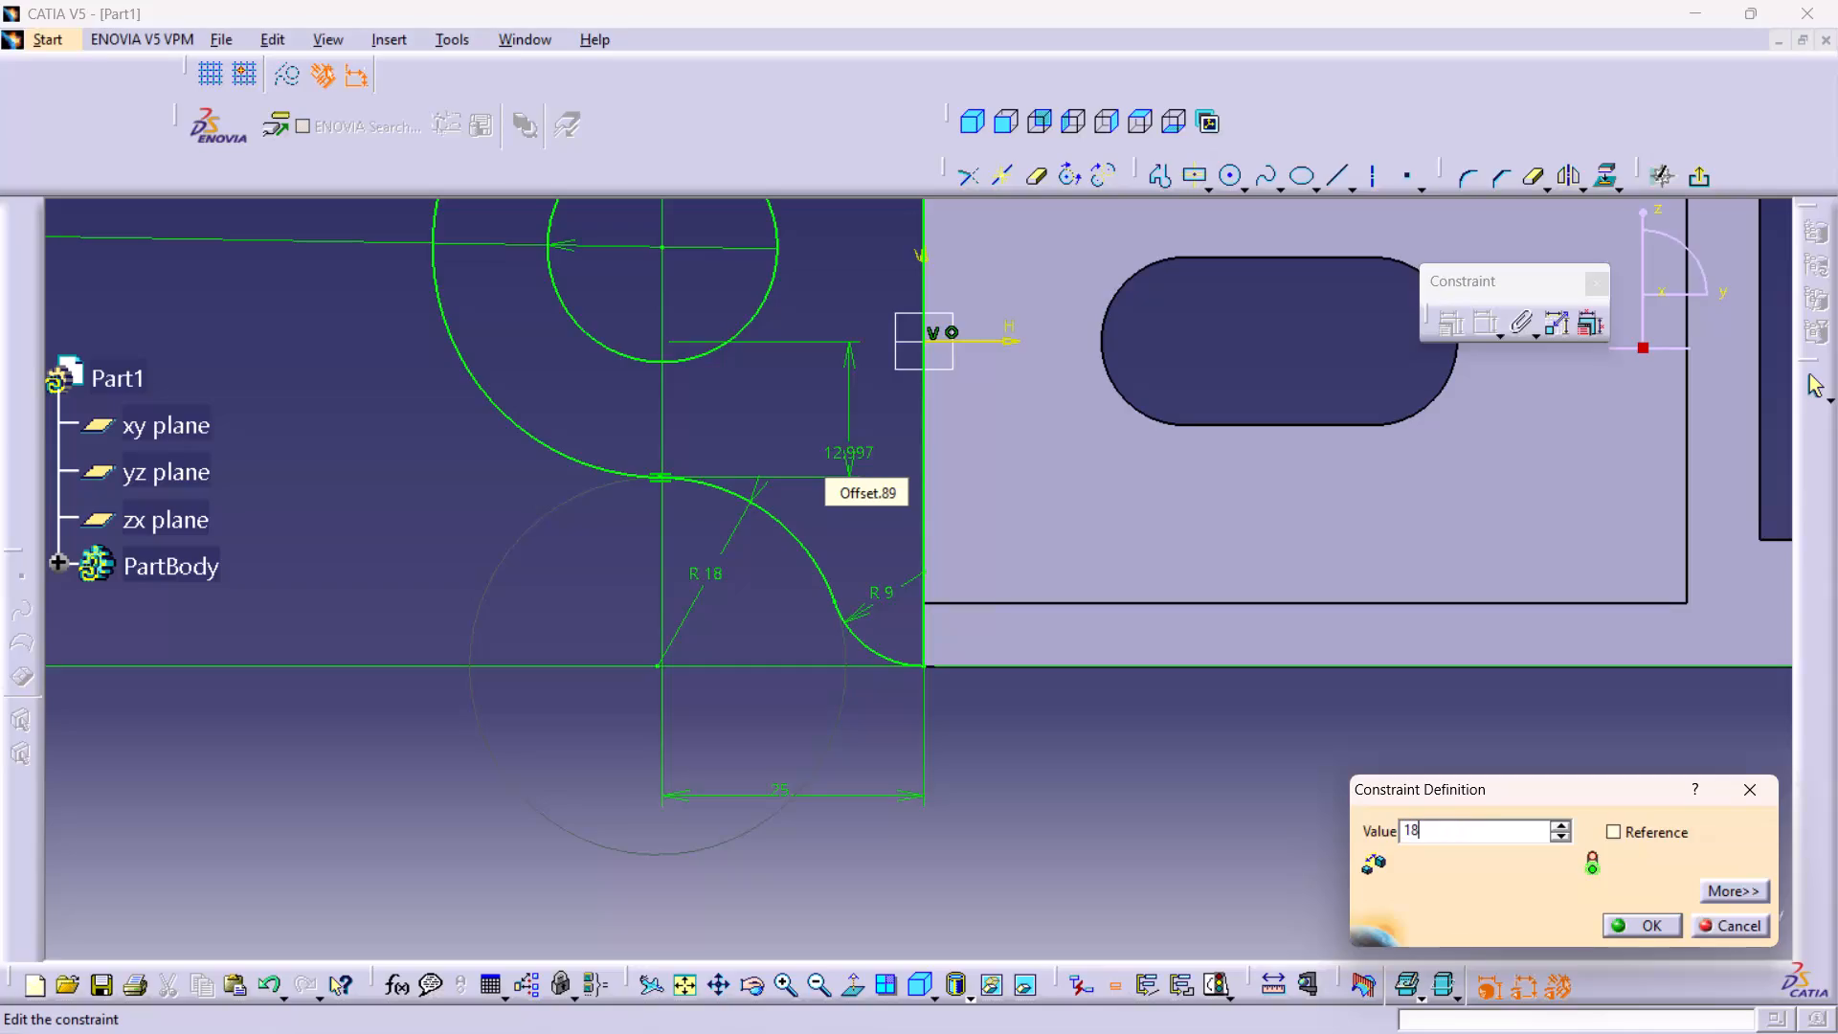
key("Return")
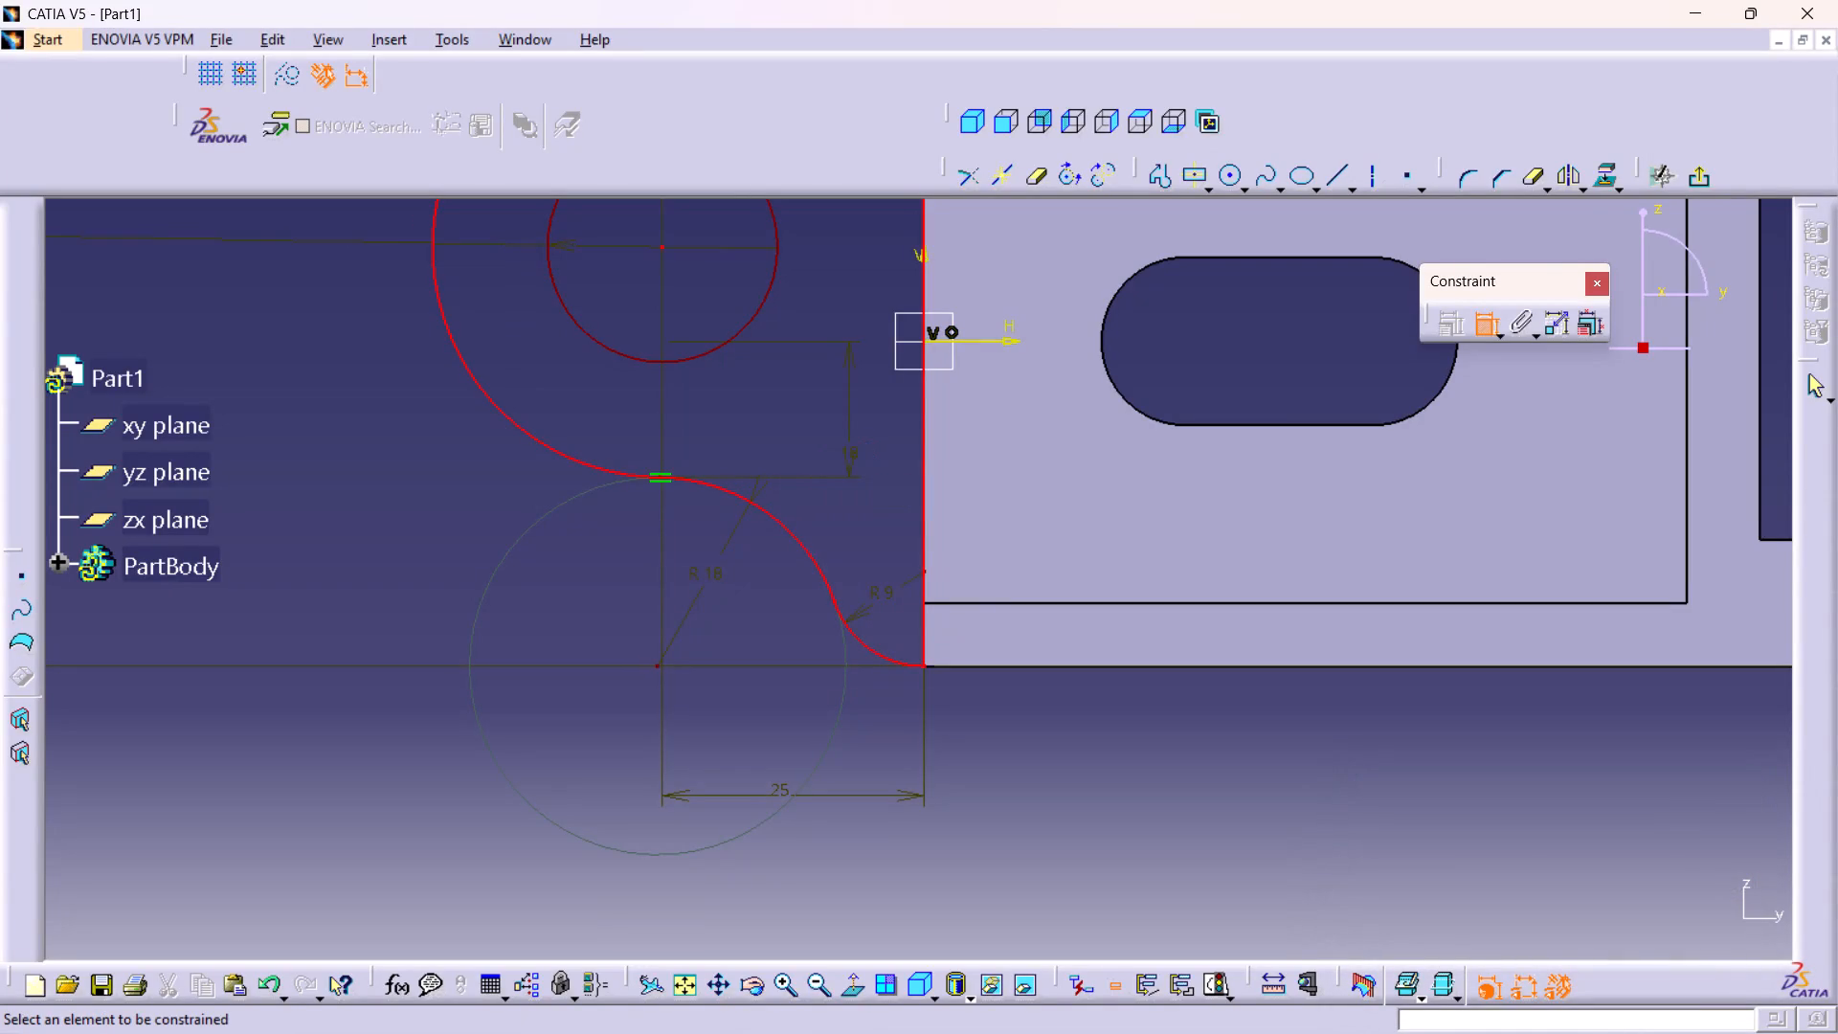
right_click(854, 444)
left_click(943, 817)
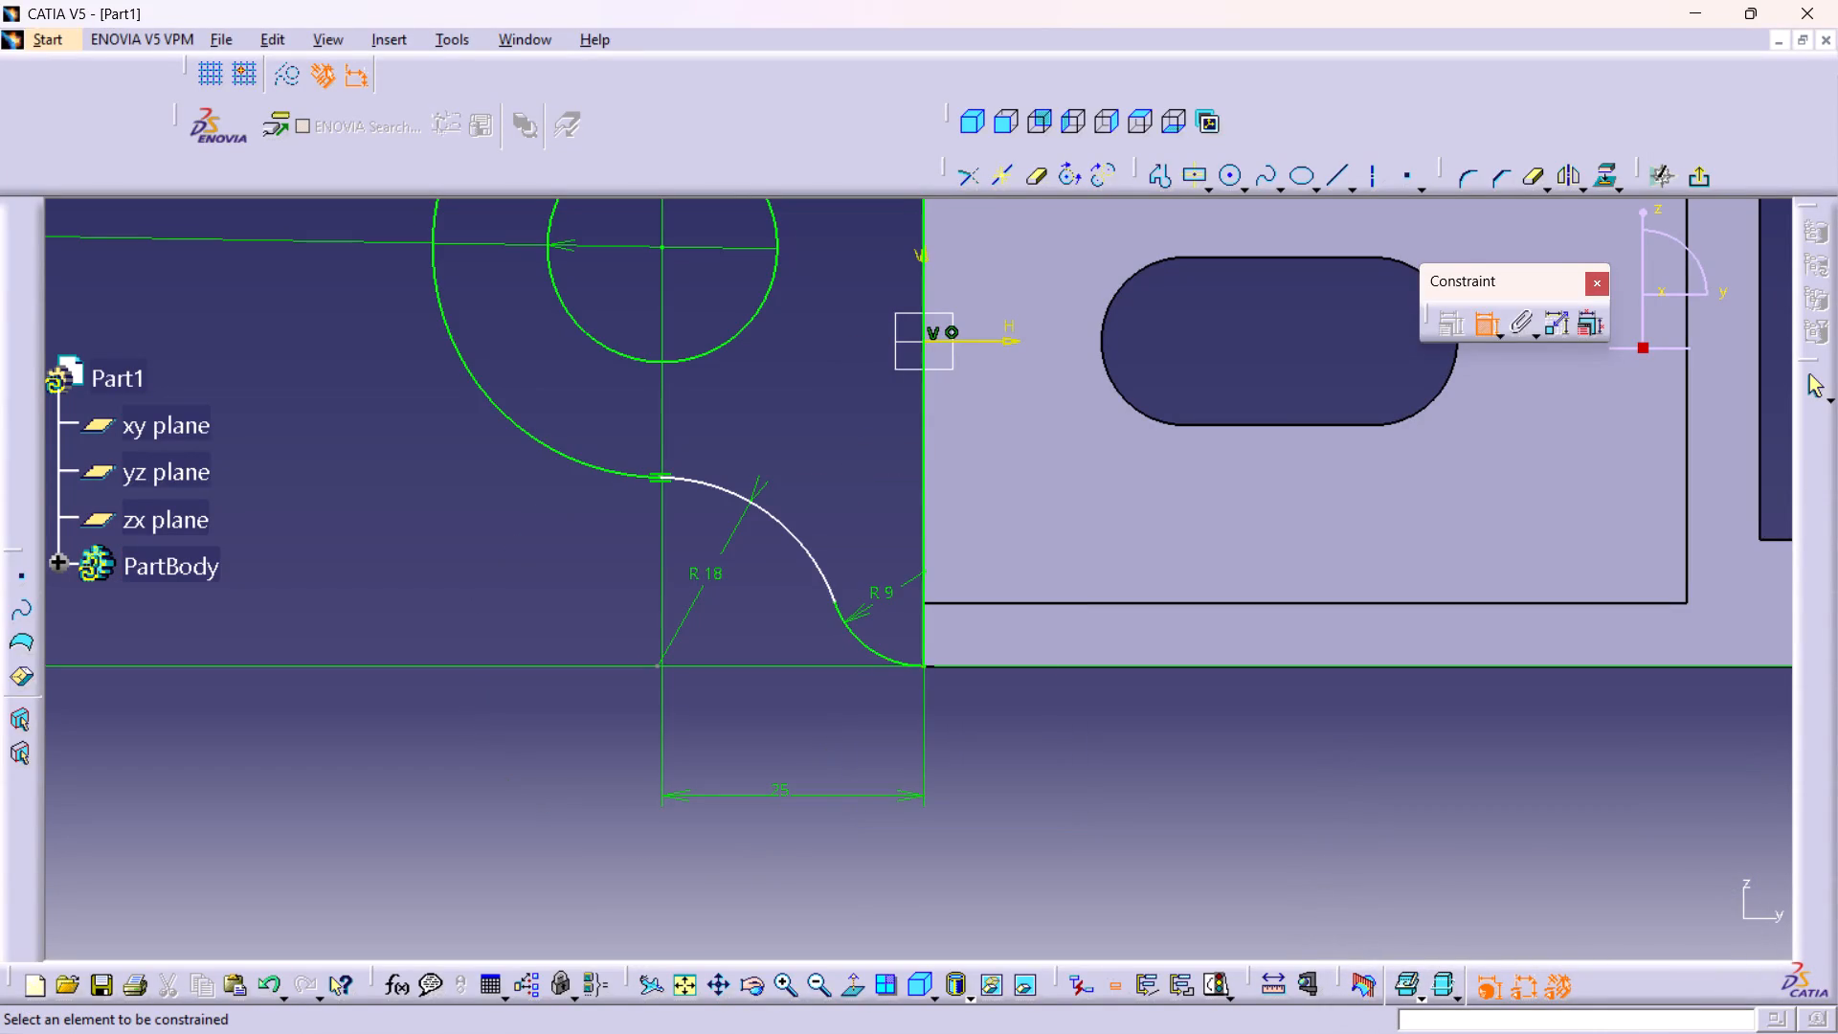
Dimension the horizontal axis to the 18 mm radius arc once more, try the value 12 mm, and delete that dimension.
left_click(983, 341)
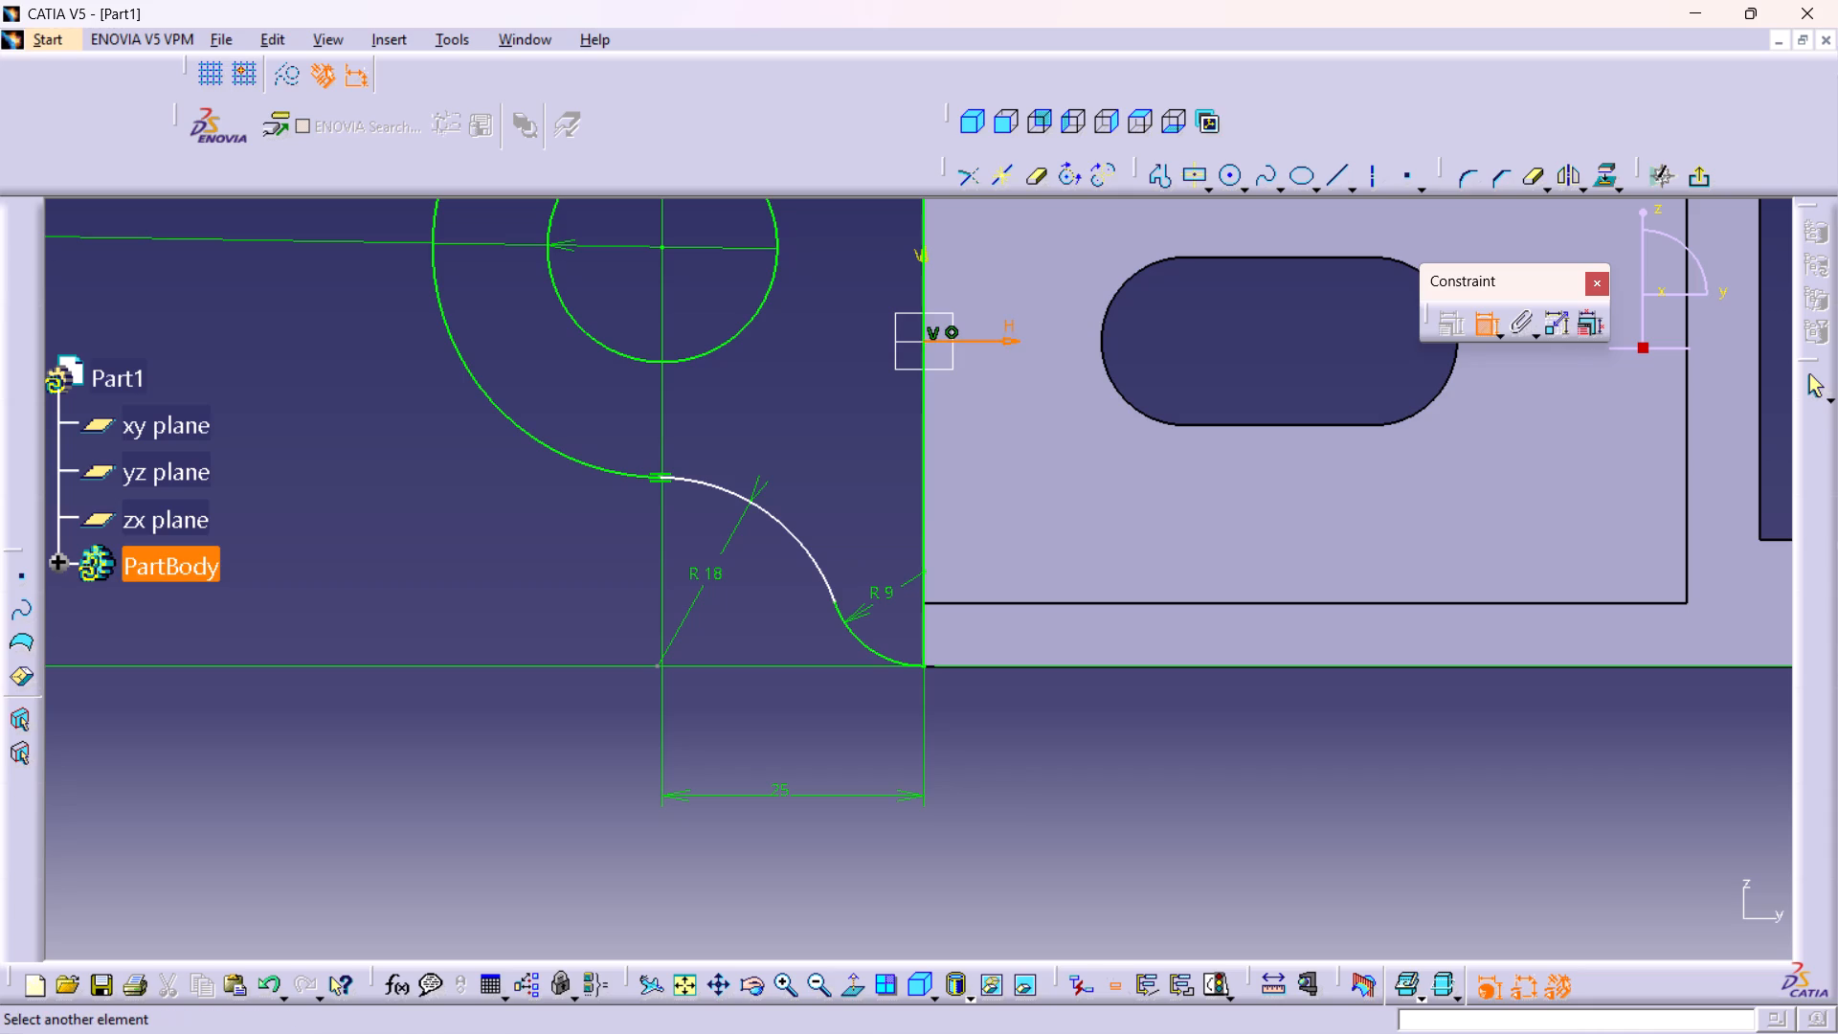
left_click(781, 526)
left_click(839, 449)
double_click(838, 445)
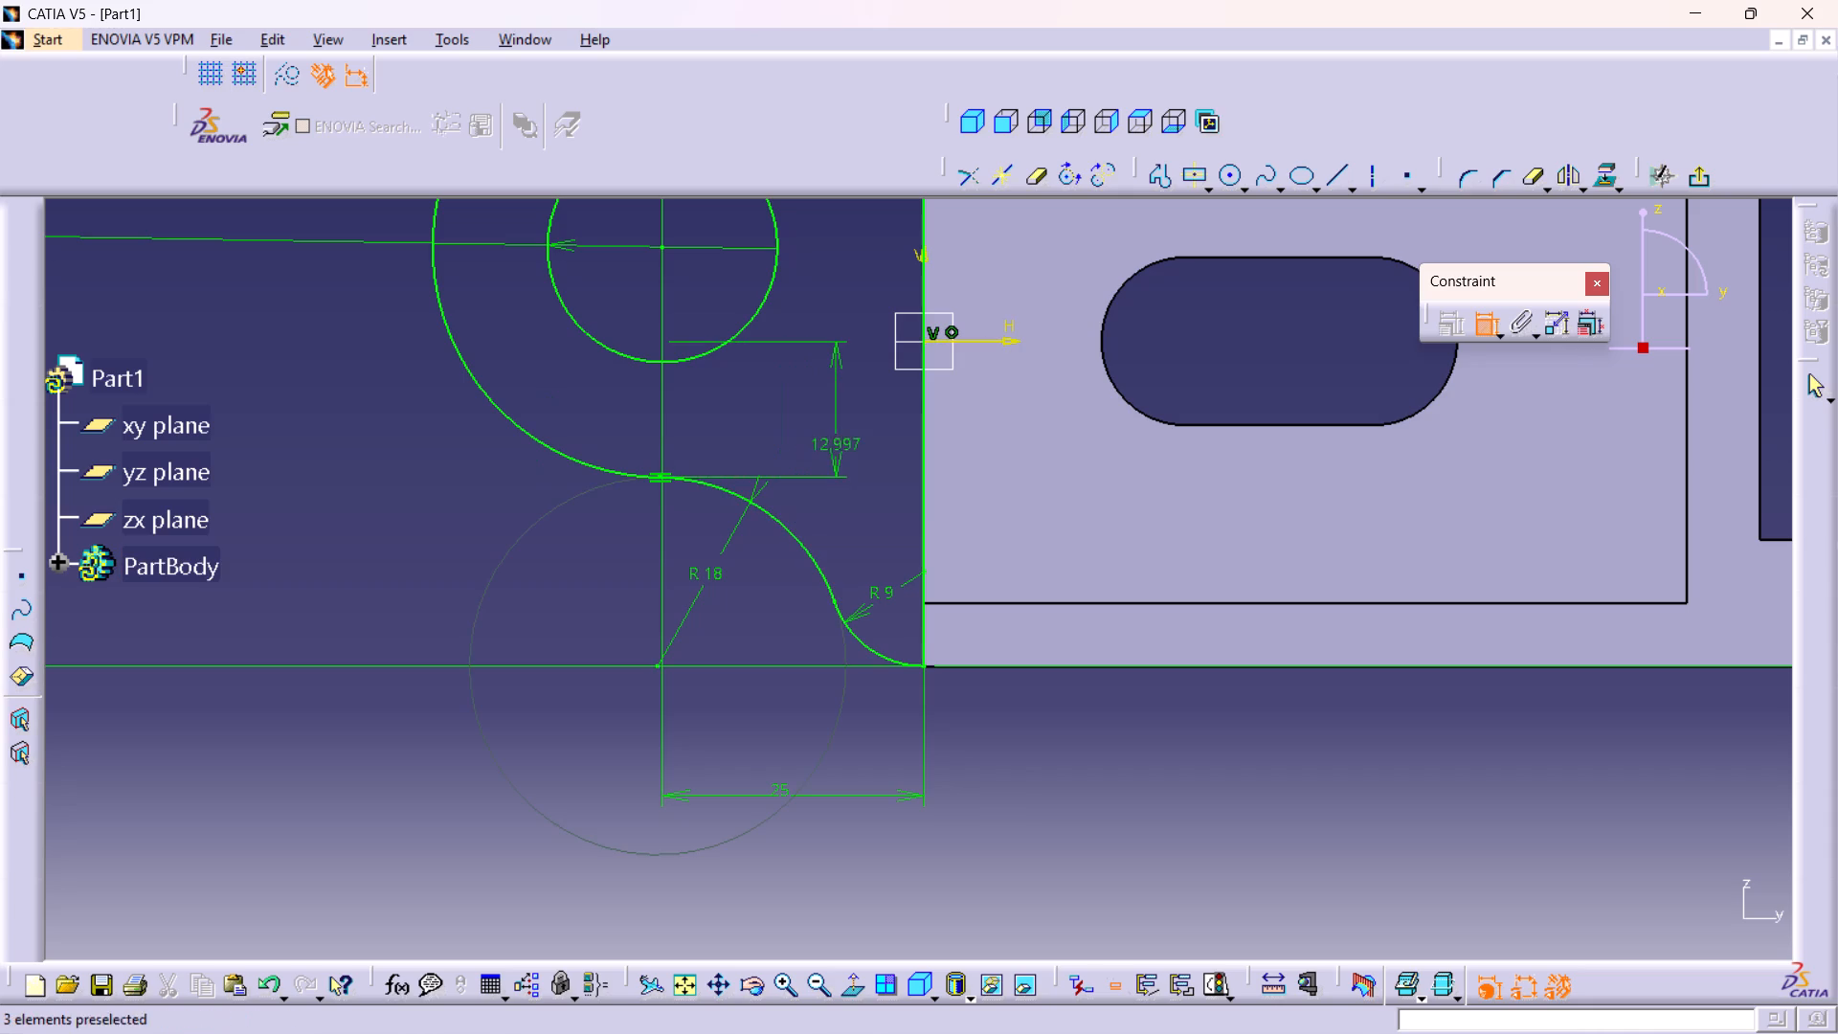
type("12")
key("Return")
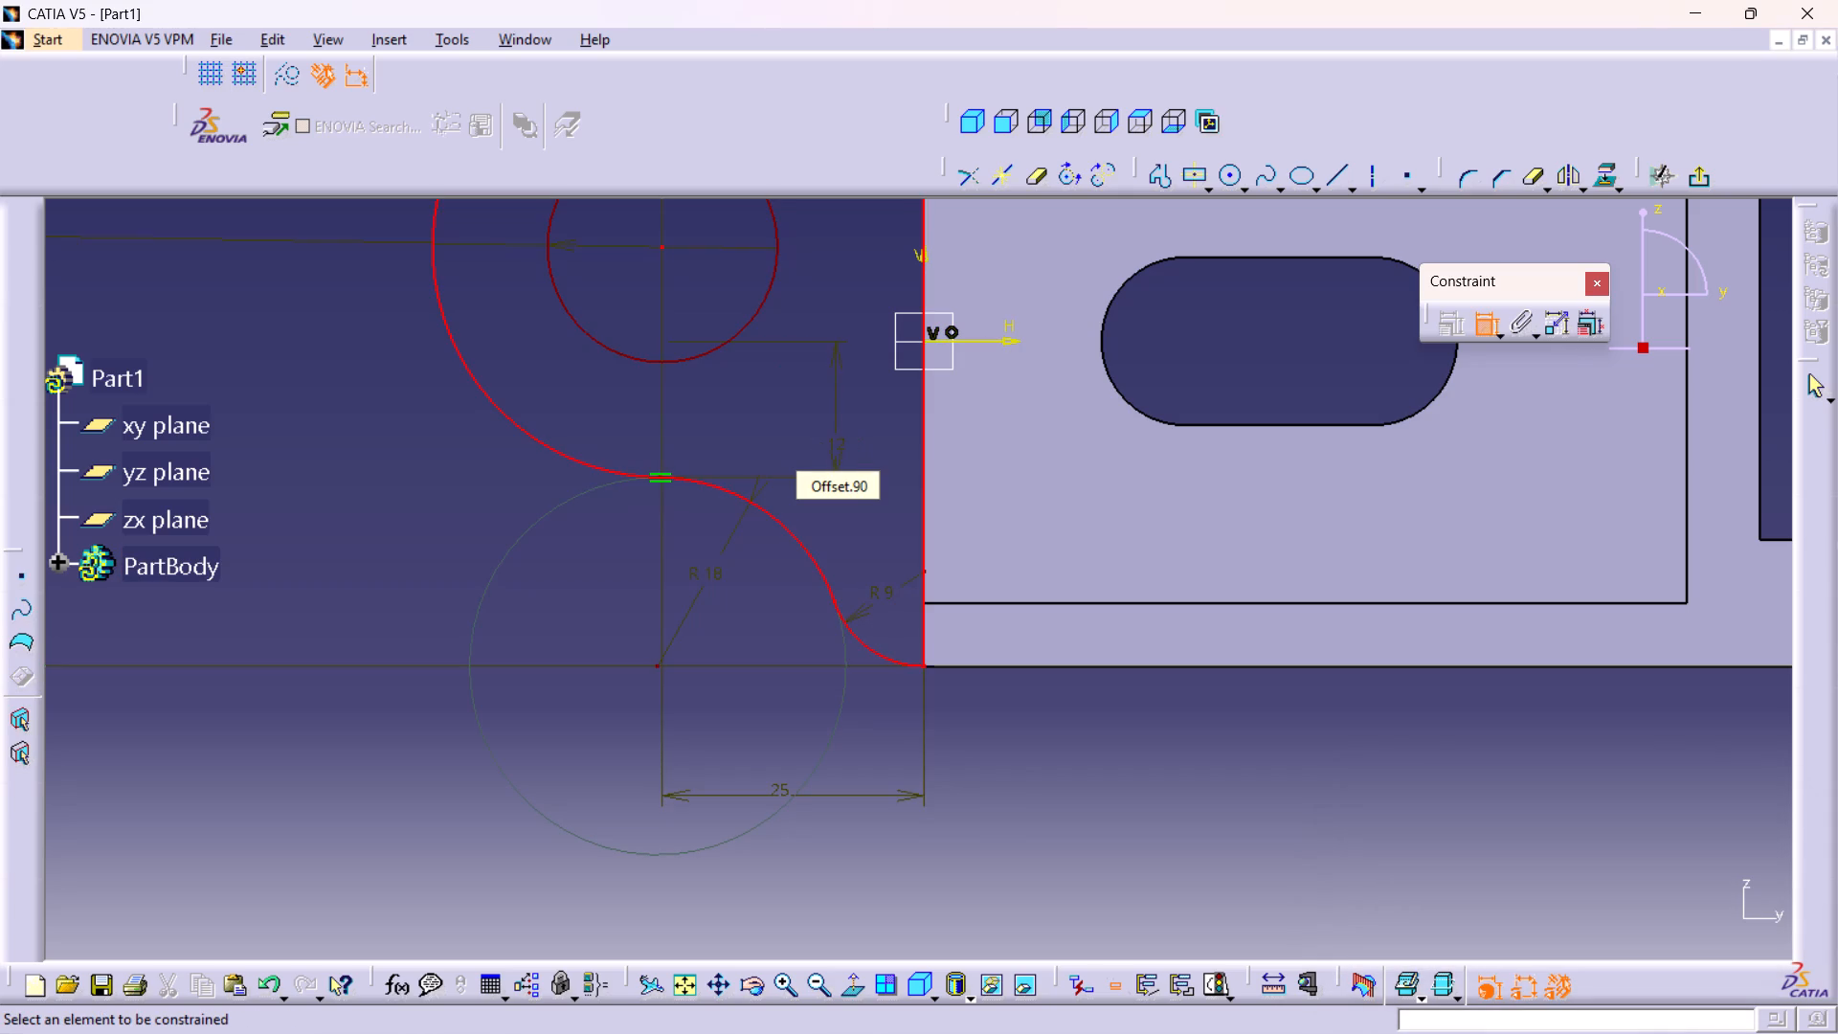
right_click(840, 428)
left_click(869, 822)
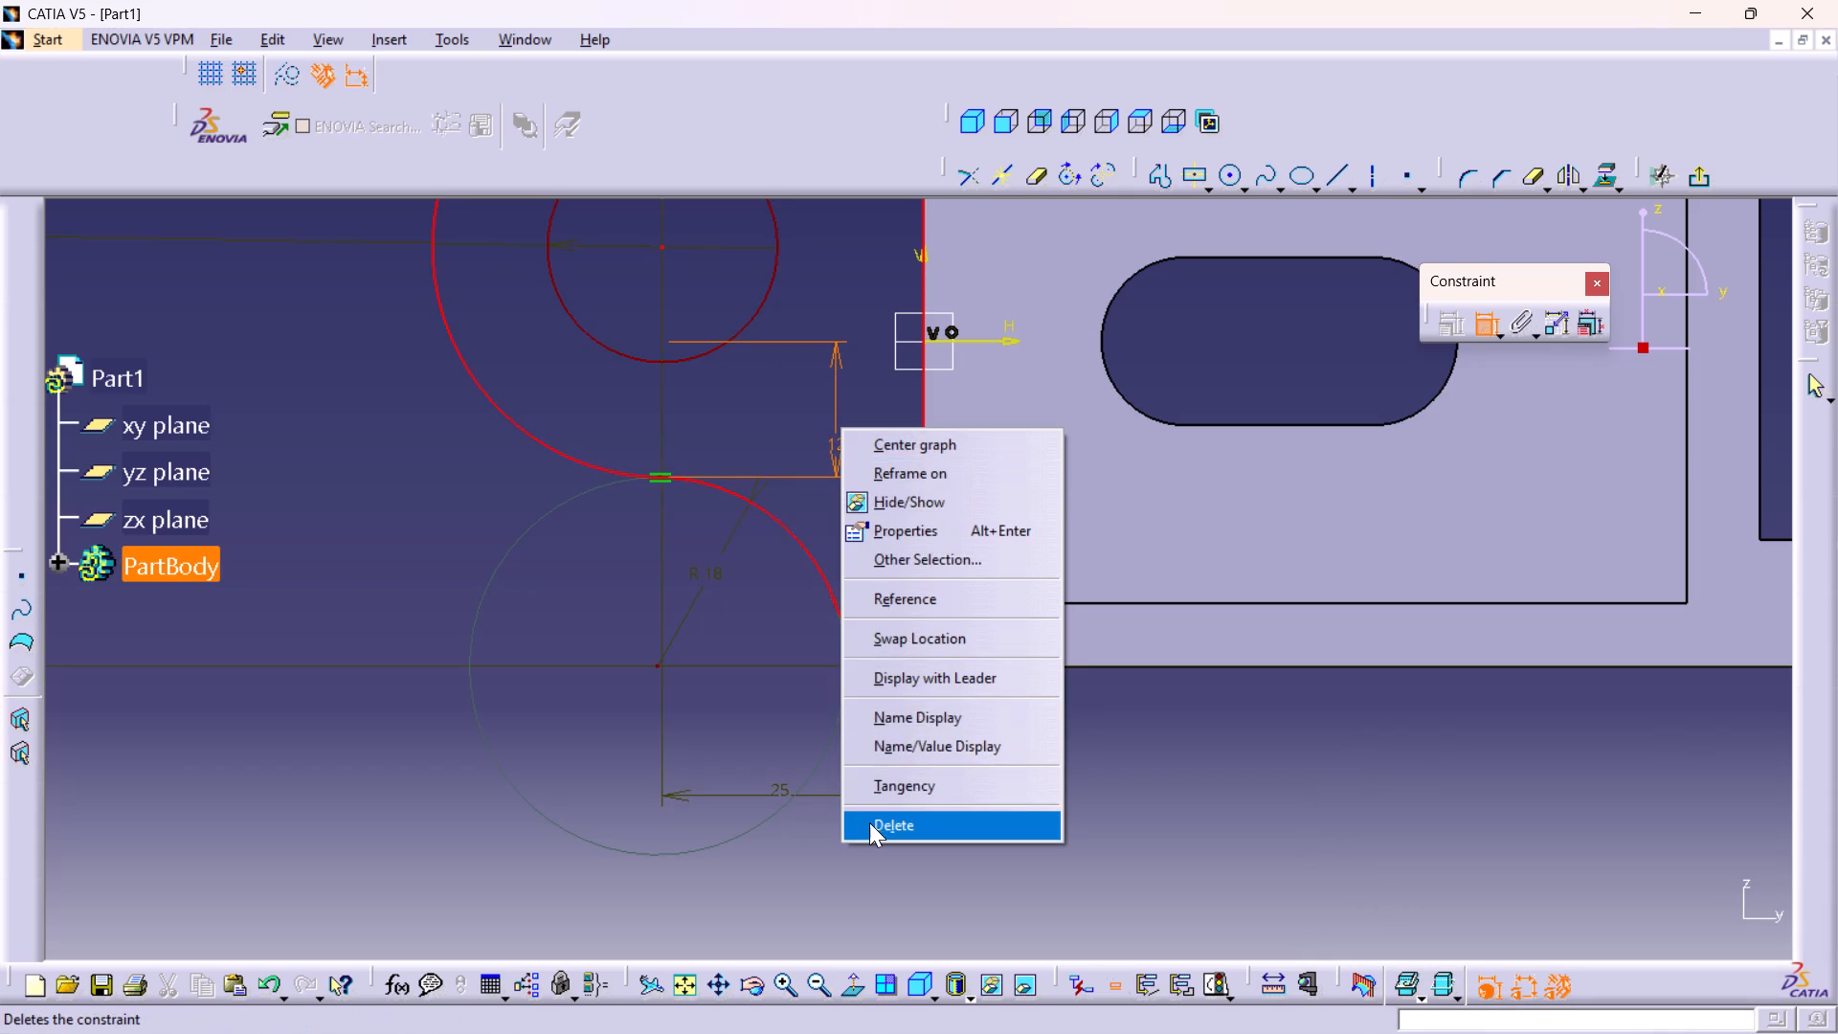
Dimension the distance between the 18 mm radius arc and the horizontal axis at its existing value, and exit the sketch.
left_click(768, 516)
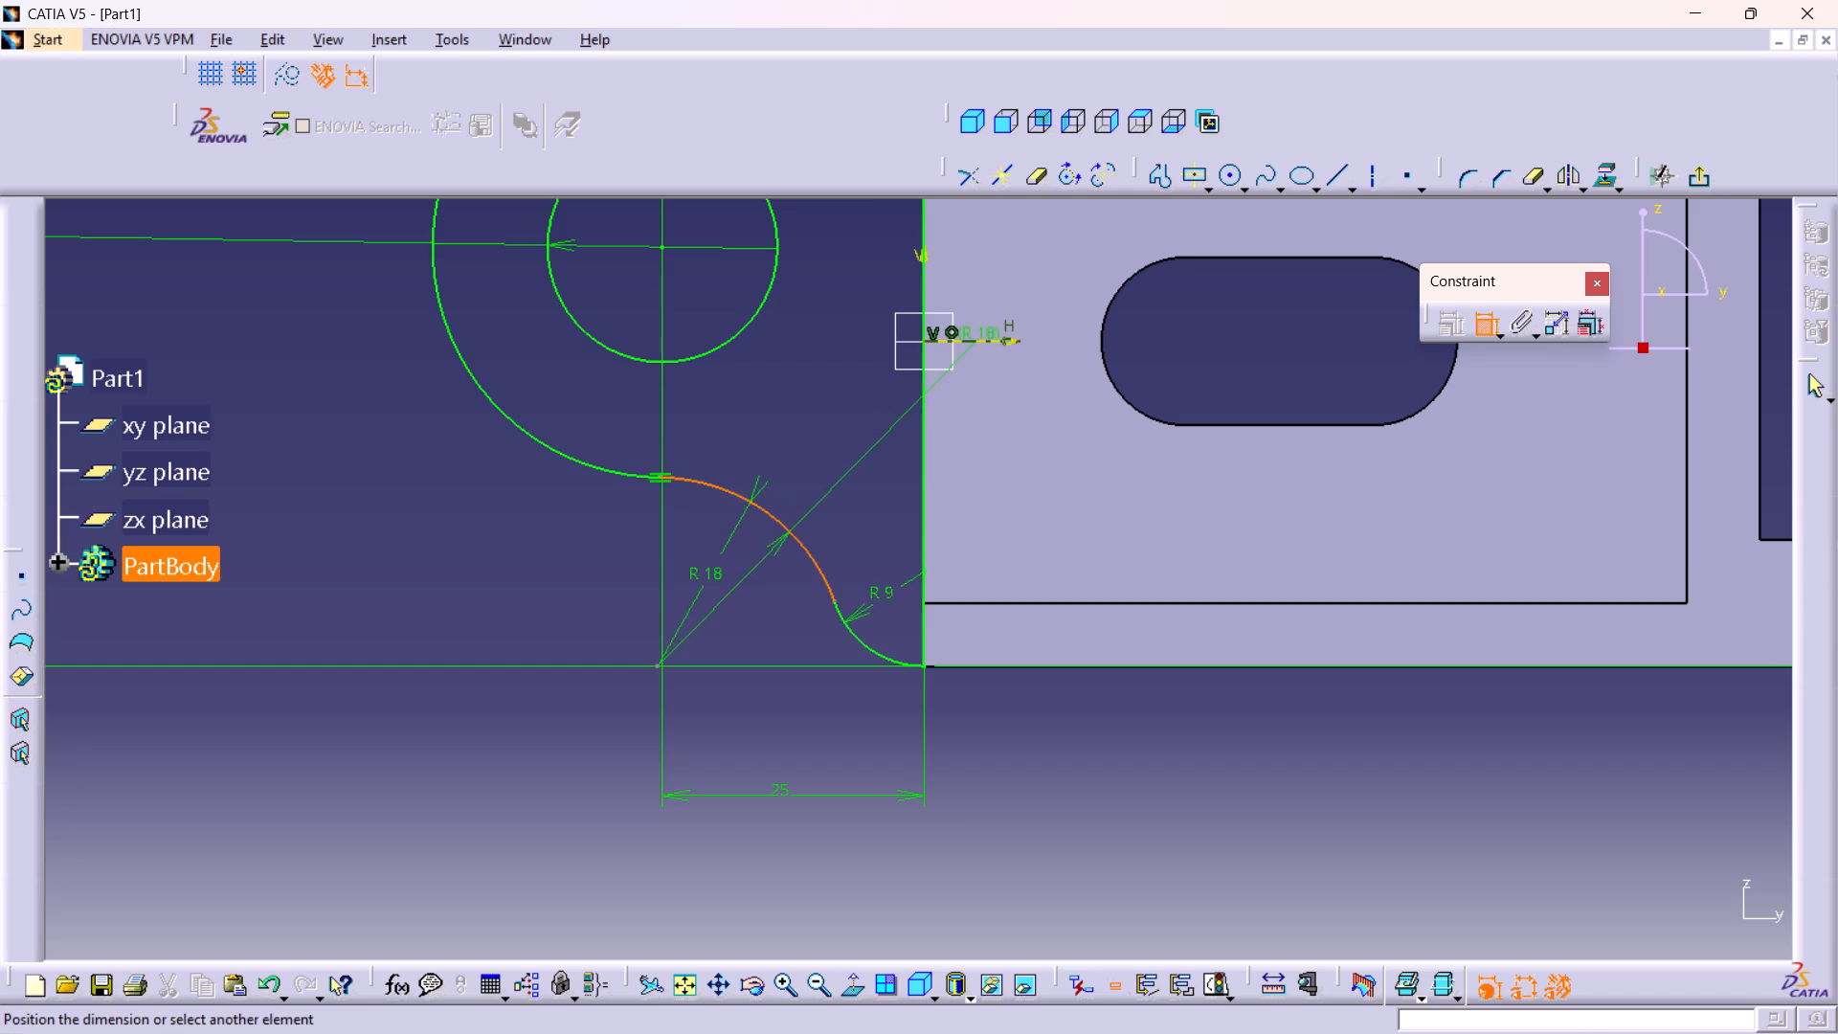
left_click(977, 336)
left_click(851, 421)
middle_click_drag(849, 425, 849, 437)
right_click(849, 425)
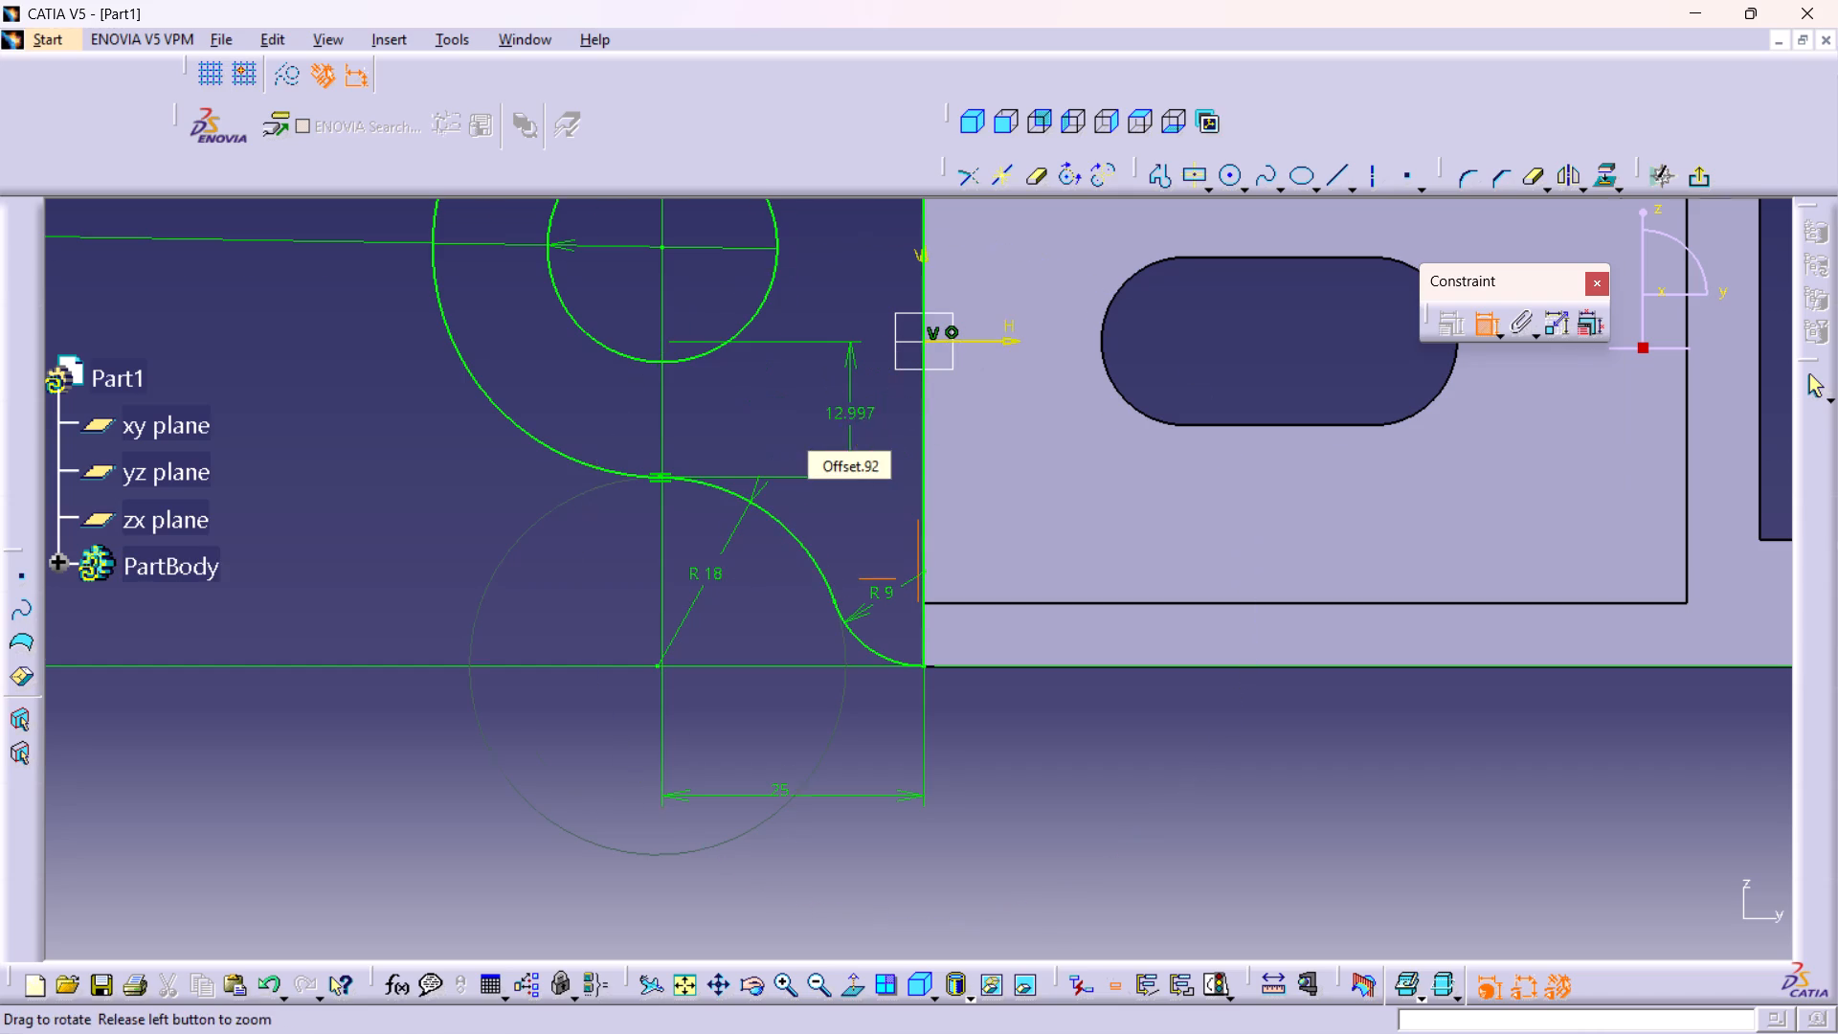
middle_click_drag(849, 437, 897, 594)
left_click(1693, 177)
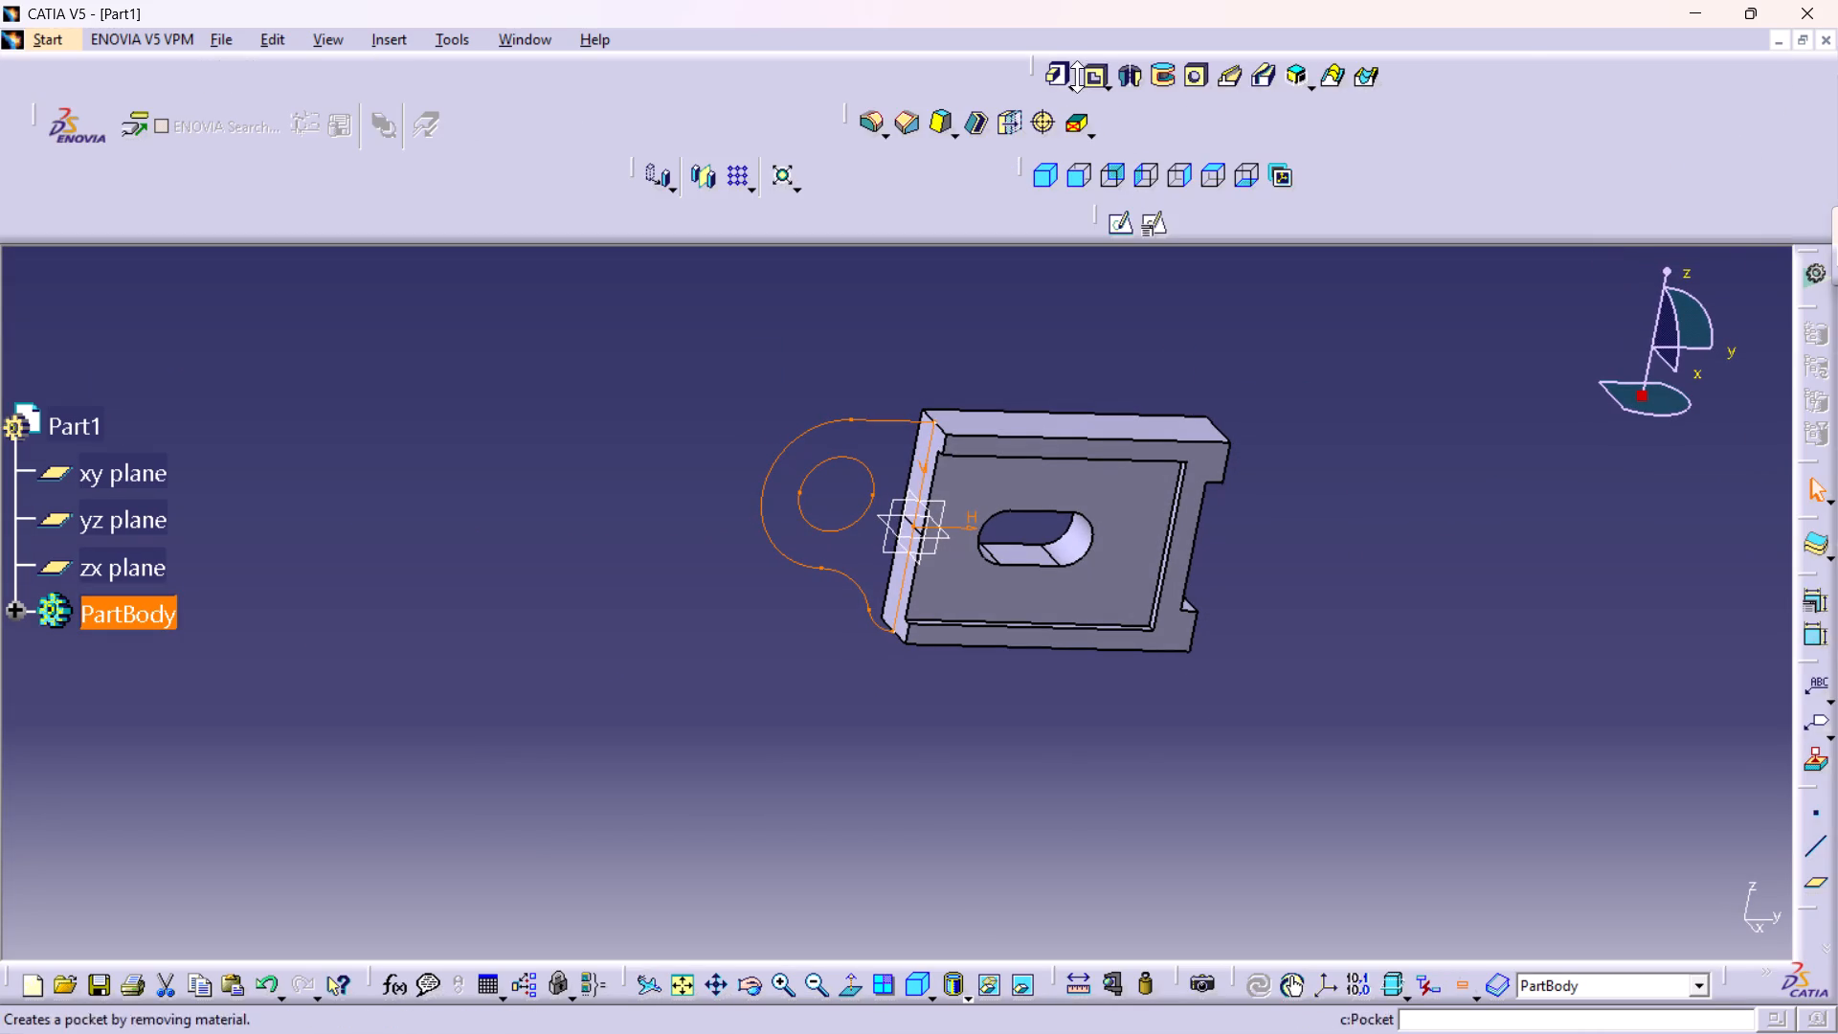
Pad the boss profile with a length of 25 mm and mirrored extent.
left_click(1055, 79)
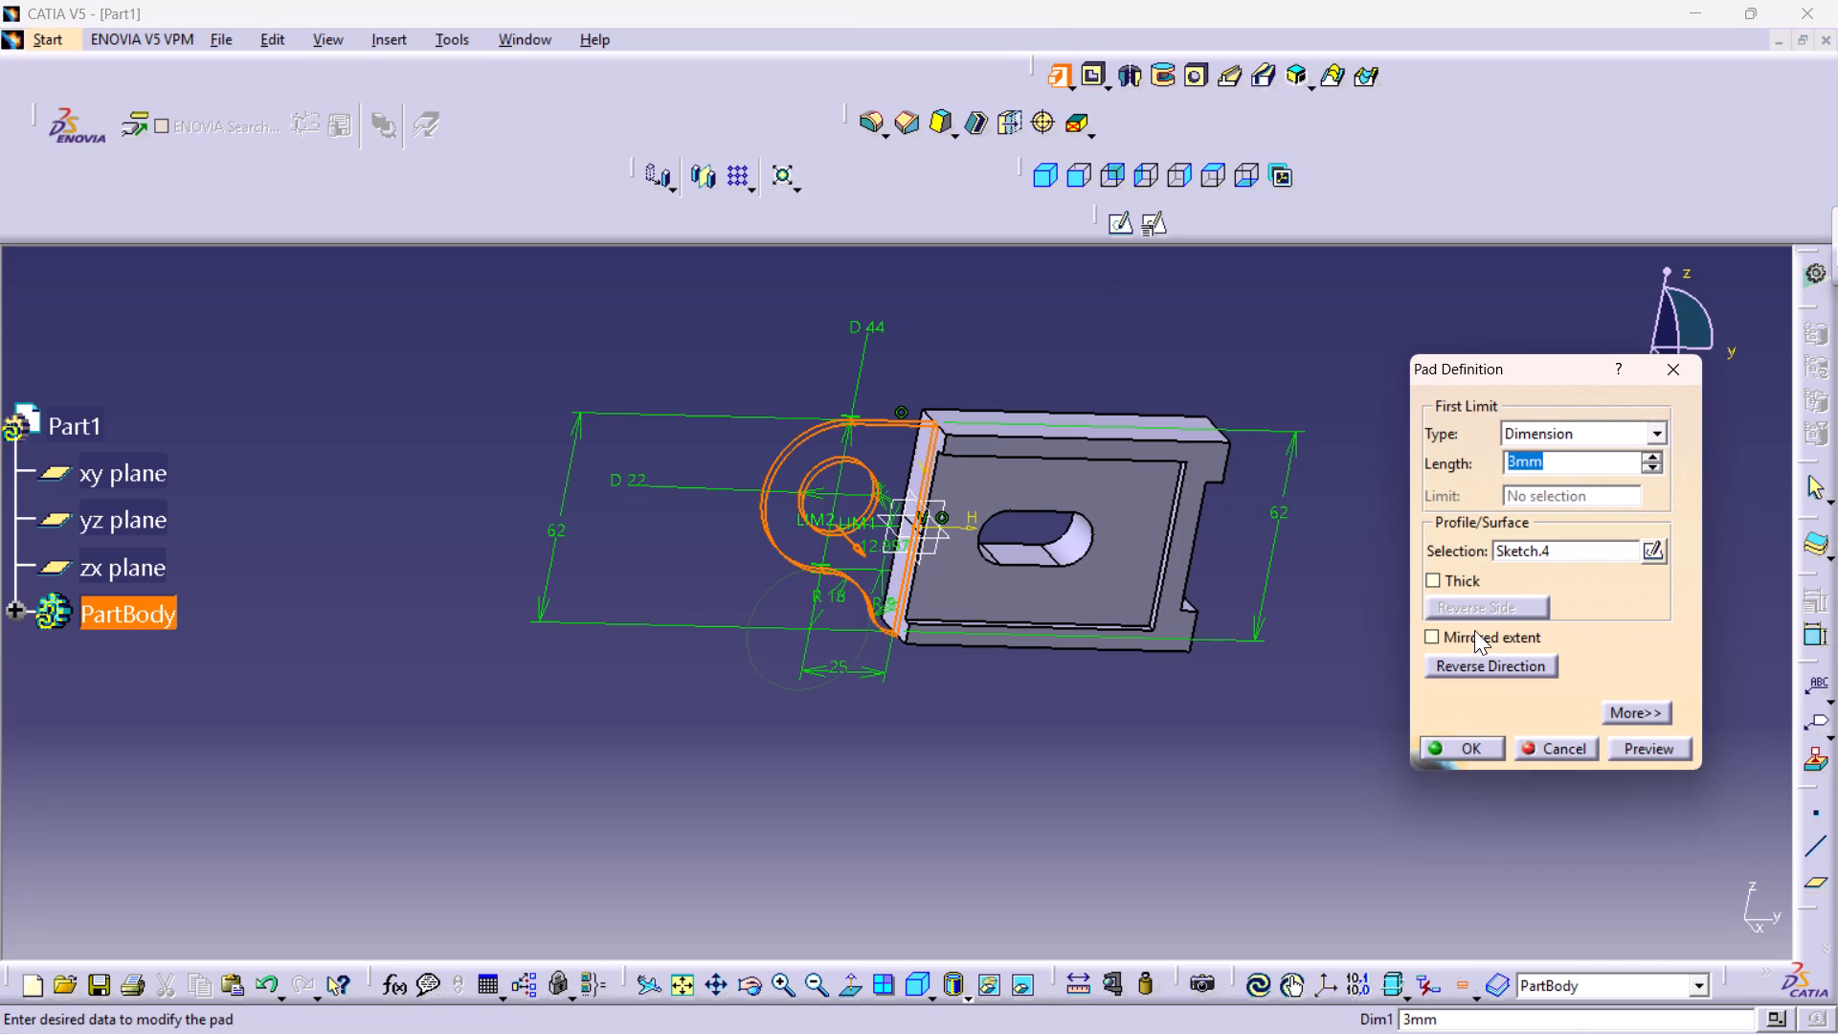
left_click(1471, 635)
left_click(1554, 455)
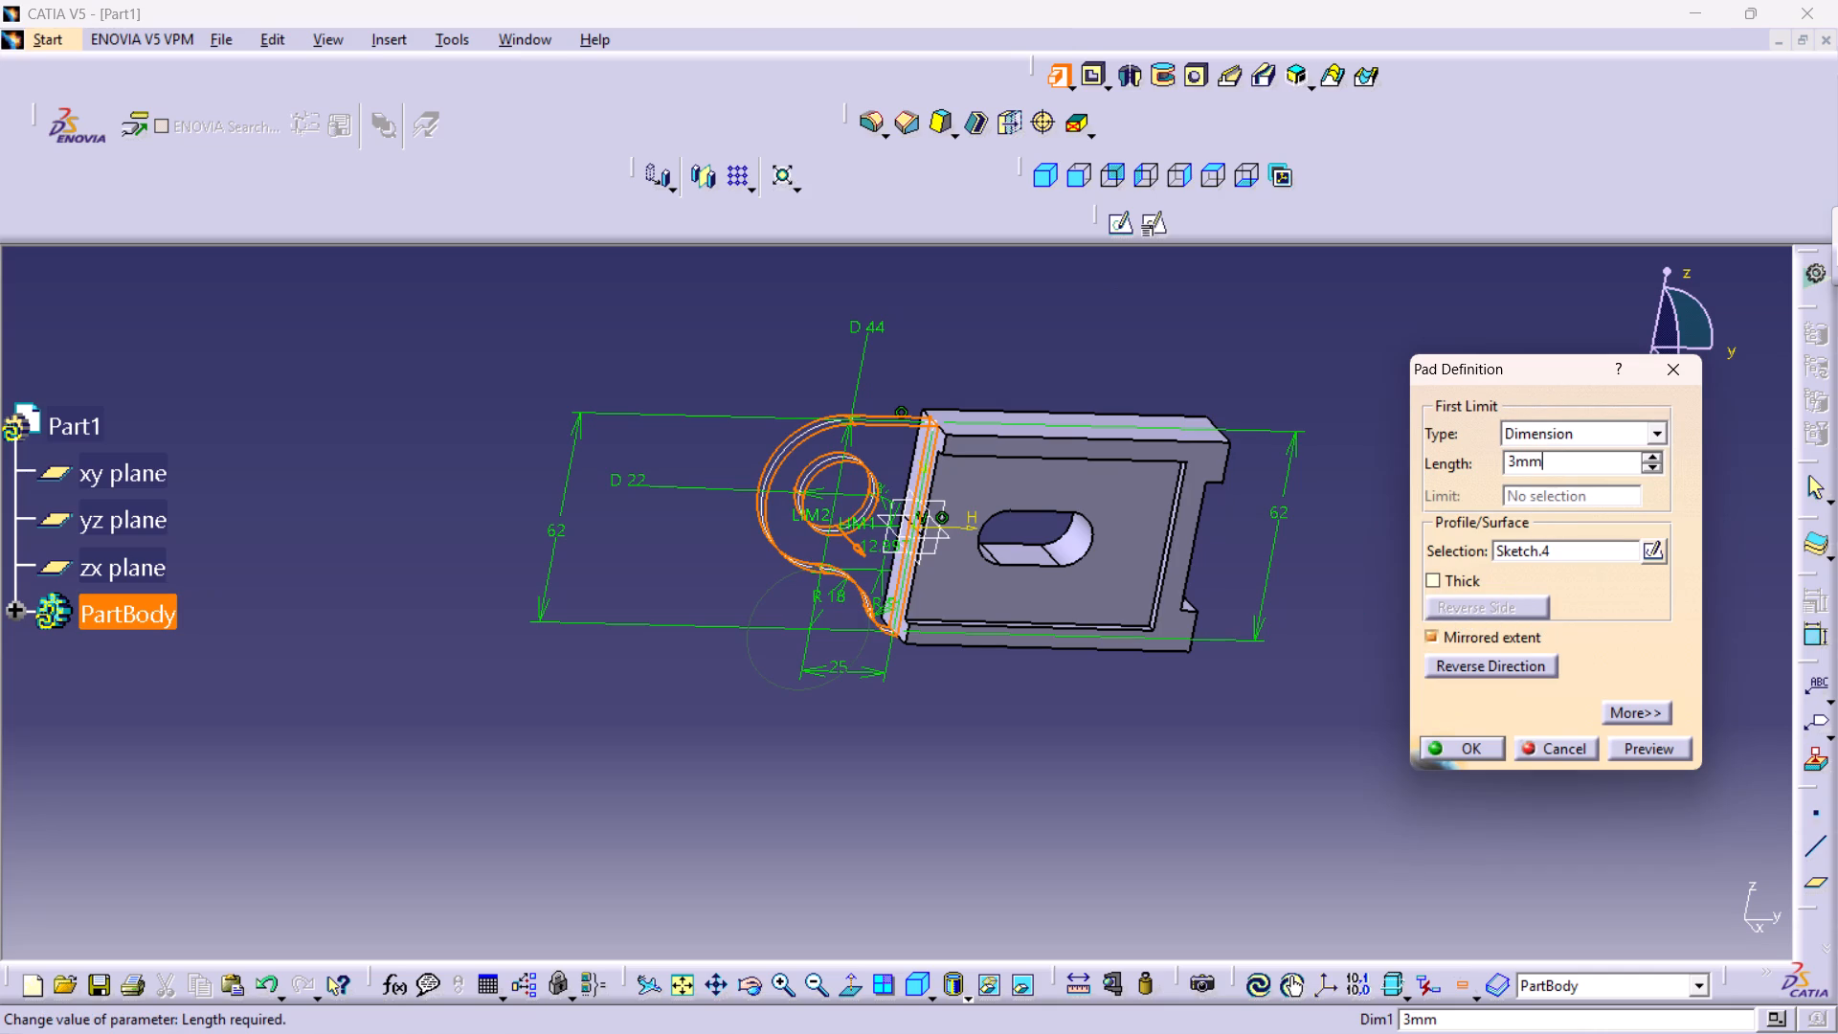
left_click(1554, 455)
type("25")
key("Return")
left_click(1173, 715)
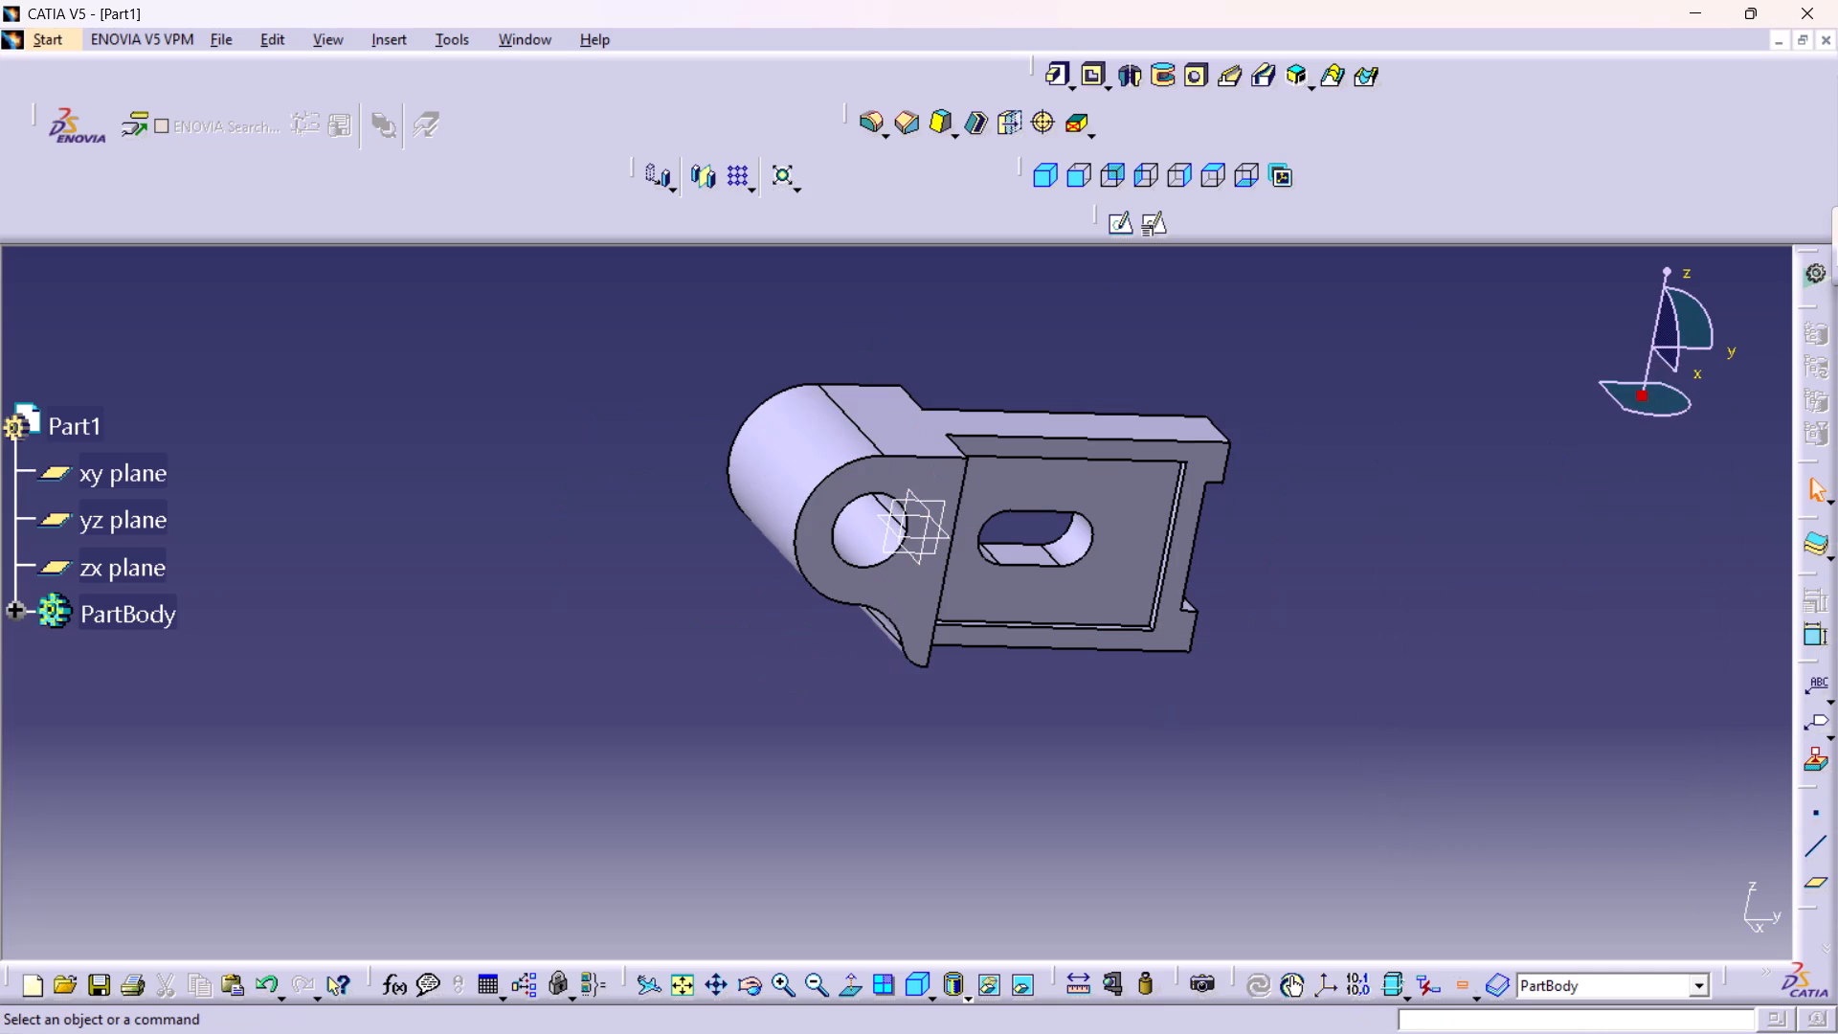
Examine the solid with its new boss in isometric view and from a closer, rotated angle.
left_click(1052, 168)
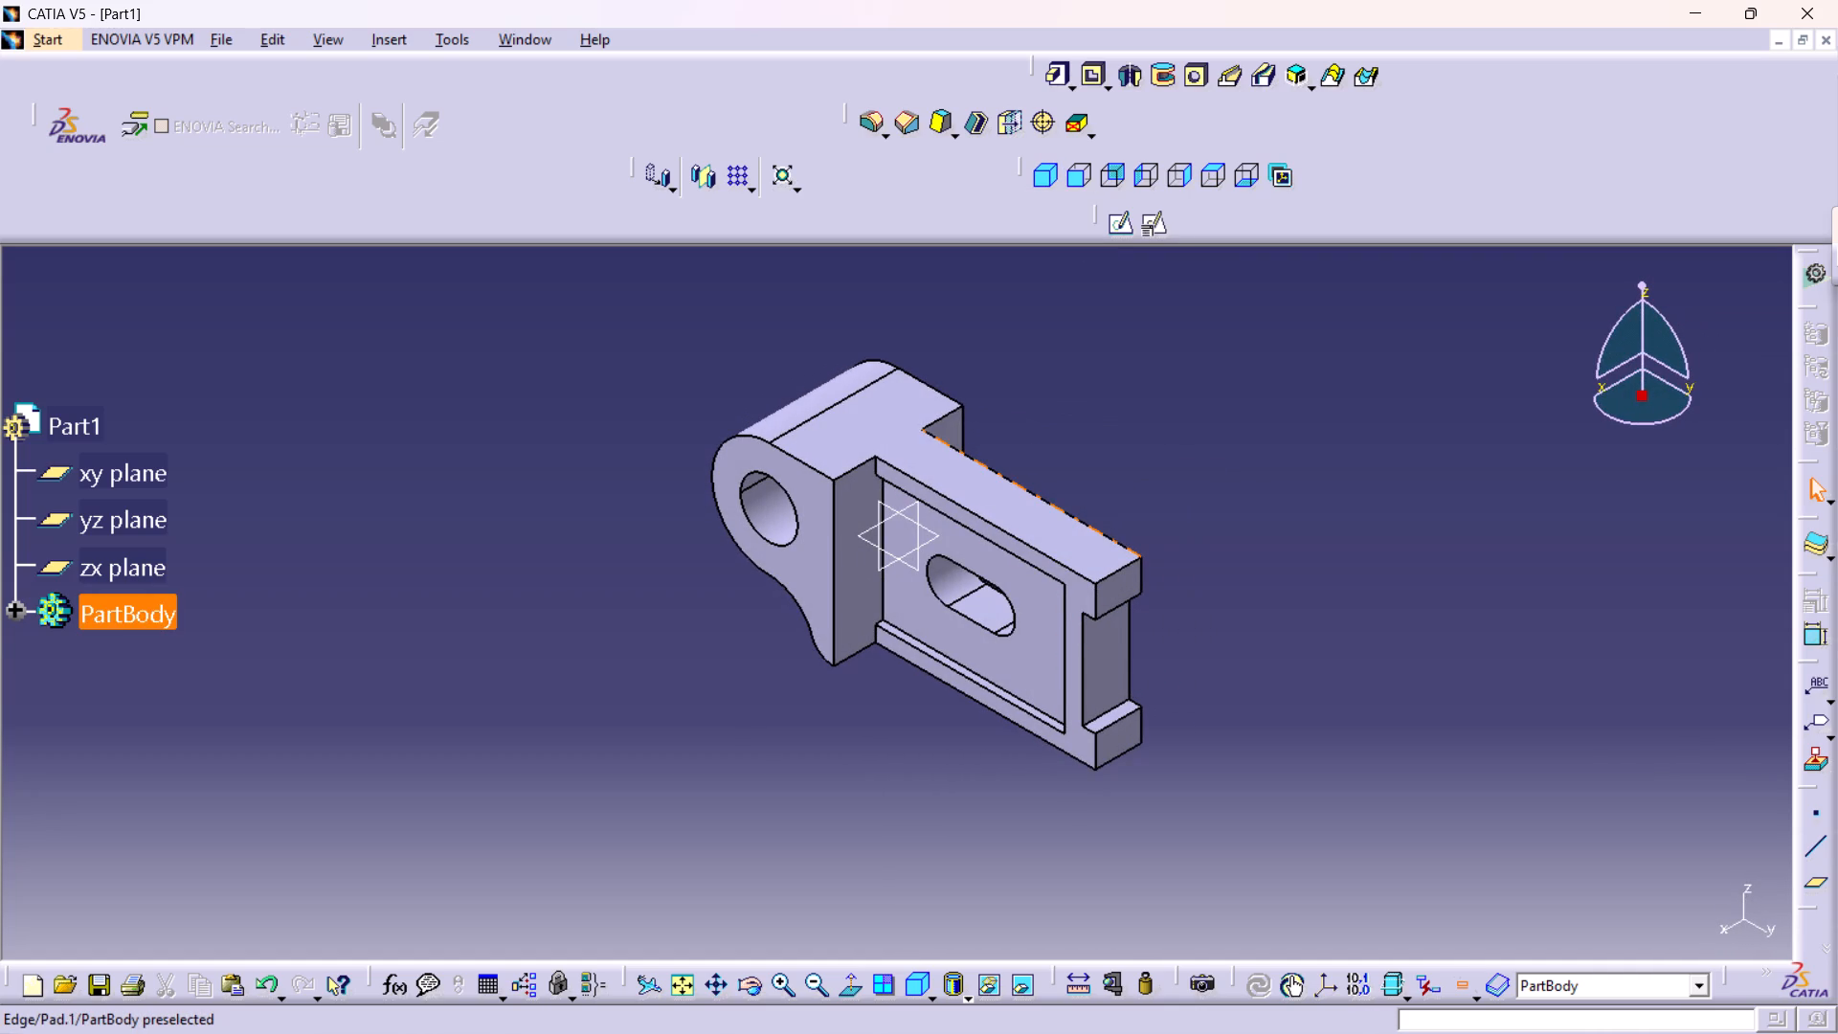
middle_click_drag(1185, 620, 1199, 597)
right_click(1185, 620)
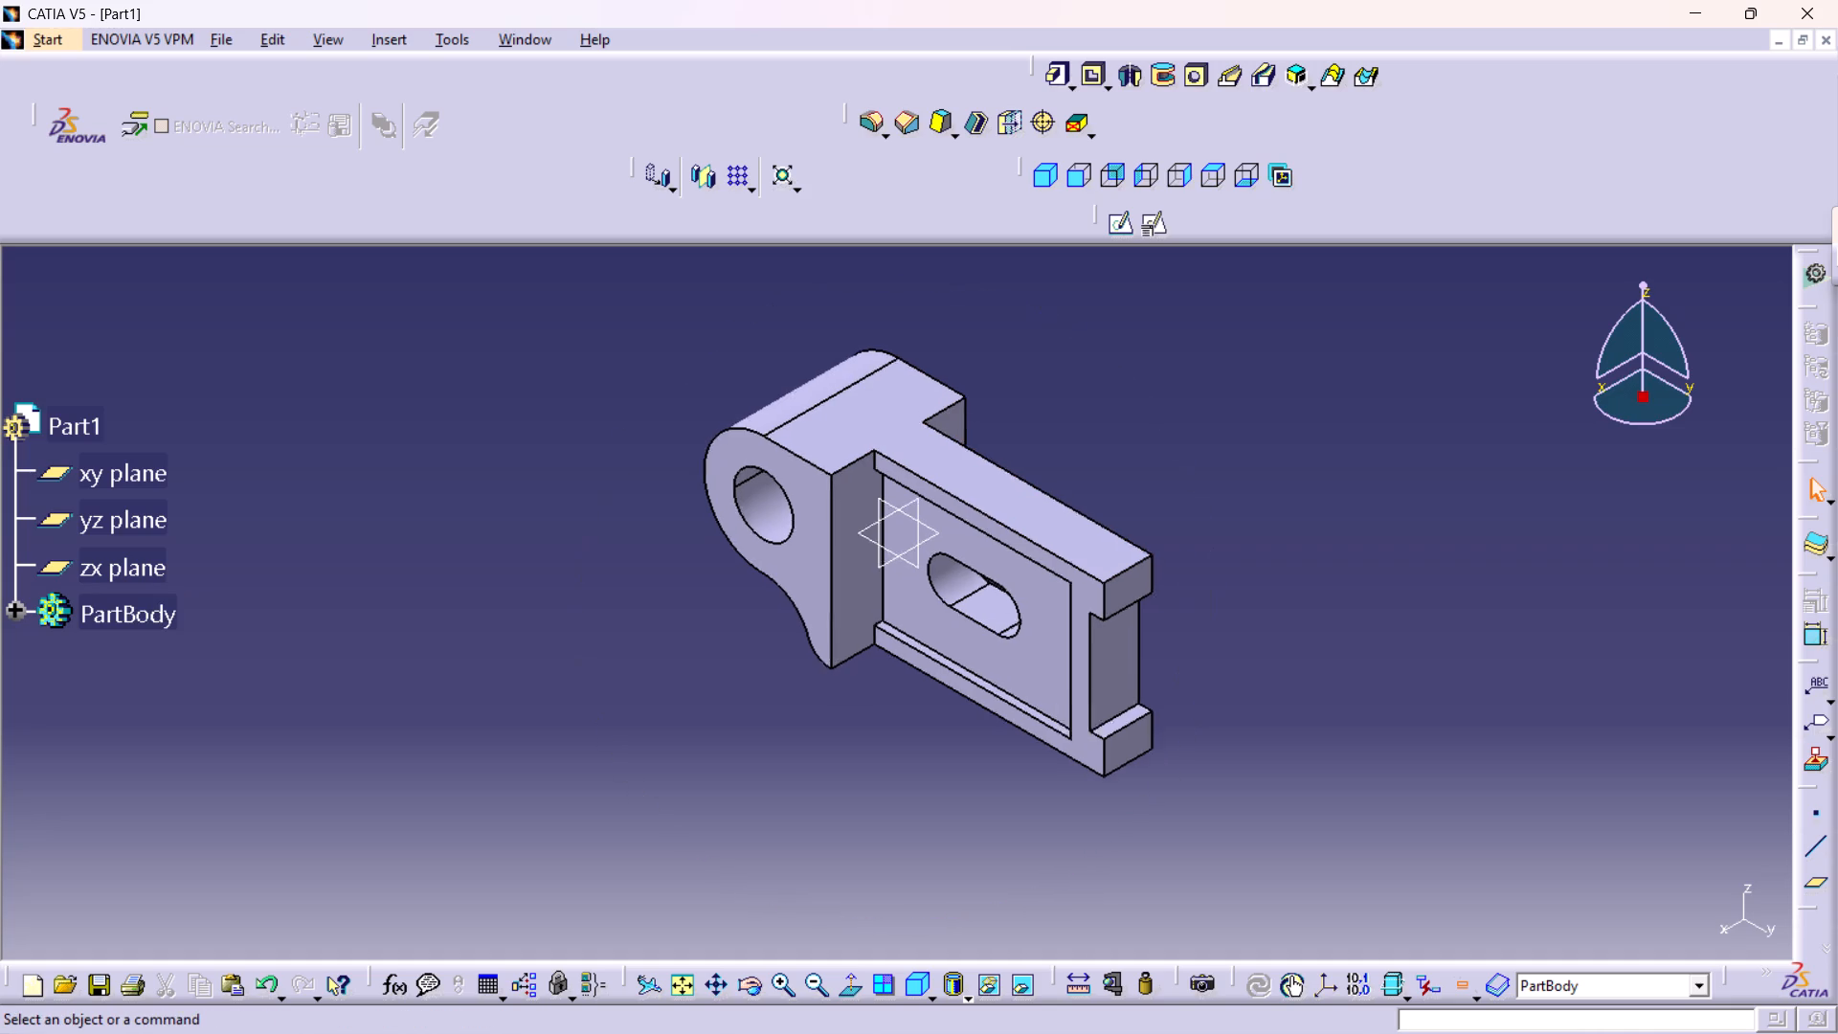
middle_click_drag(1199, 597, 1223, 555)
middle_click_drag(1085, 623, 1108, 539)
right_click_drag(1082, 620, 1103, 539)
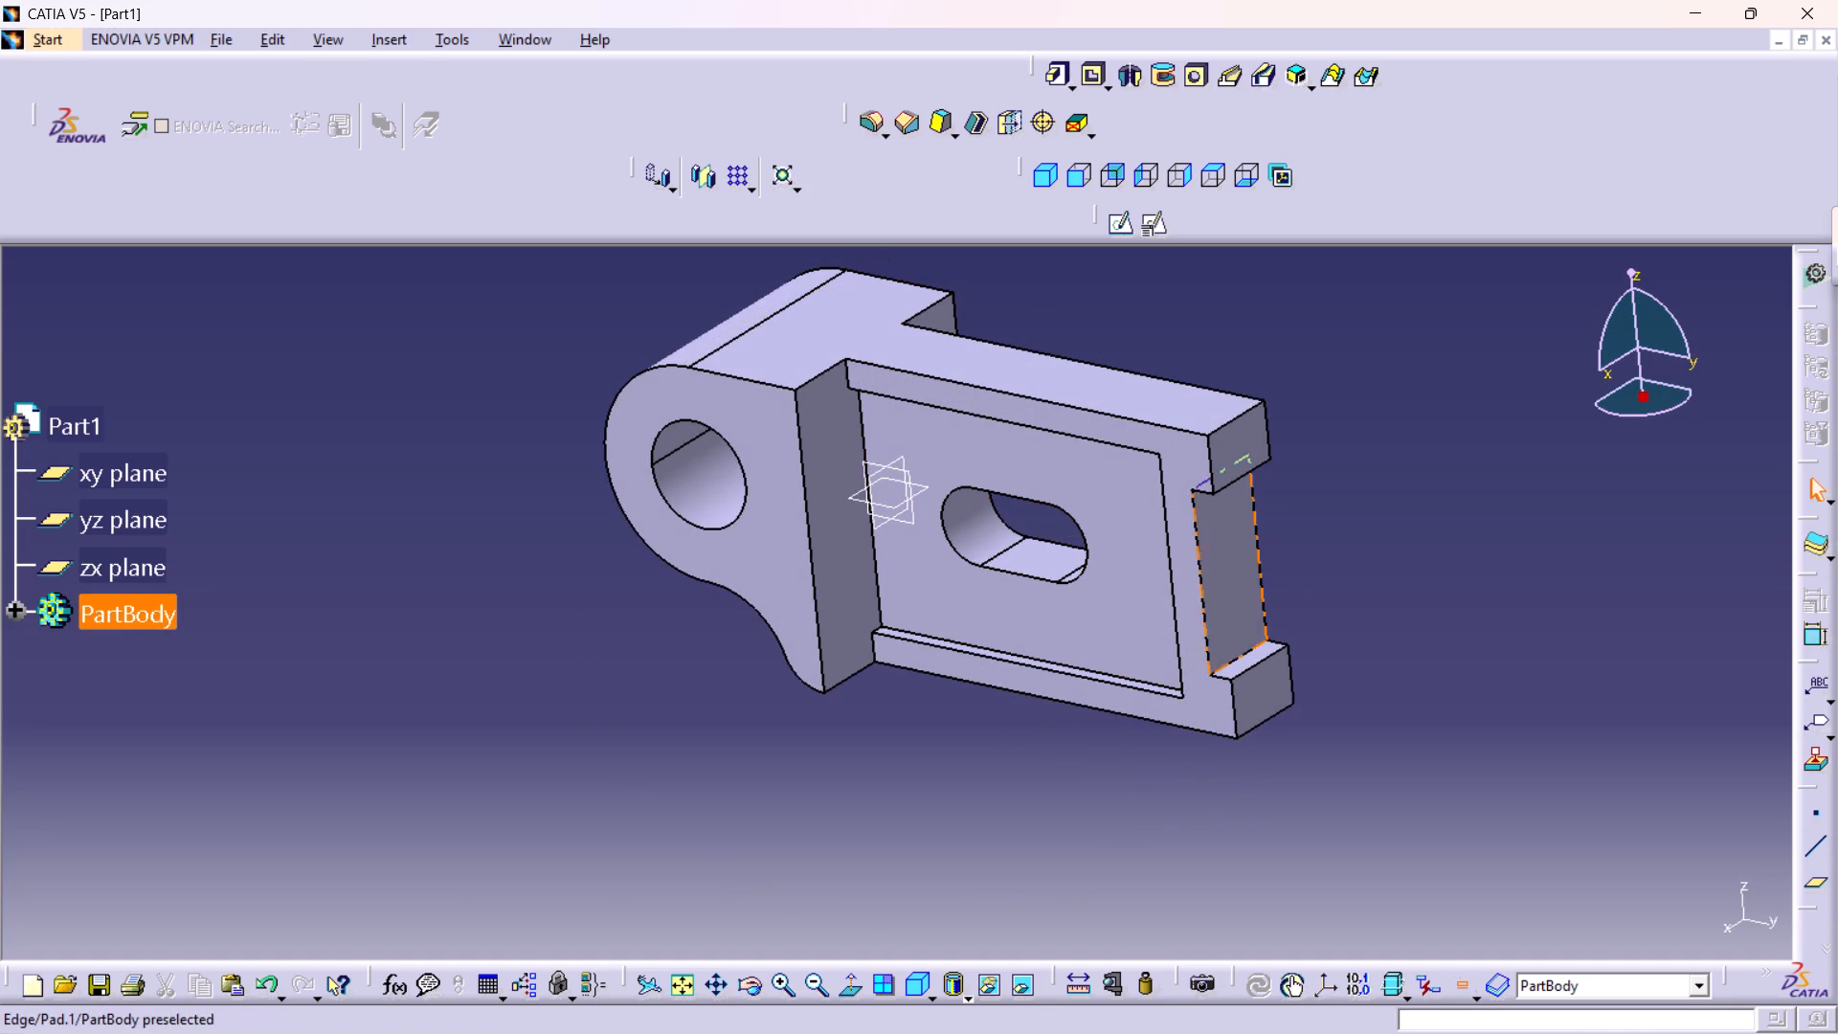
middle_click_drag(1349, 571, 1356, 559)
right_click(1349, 571)
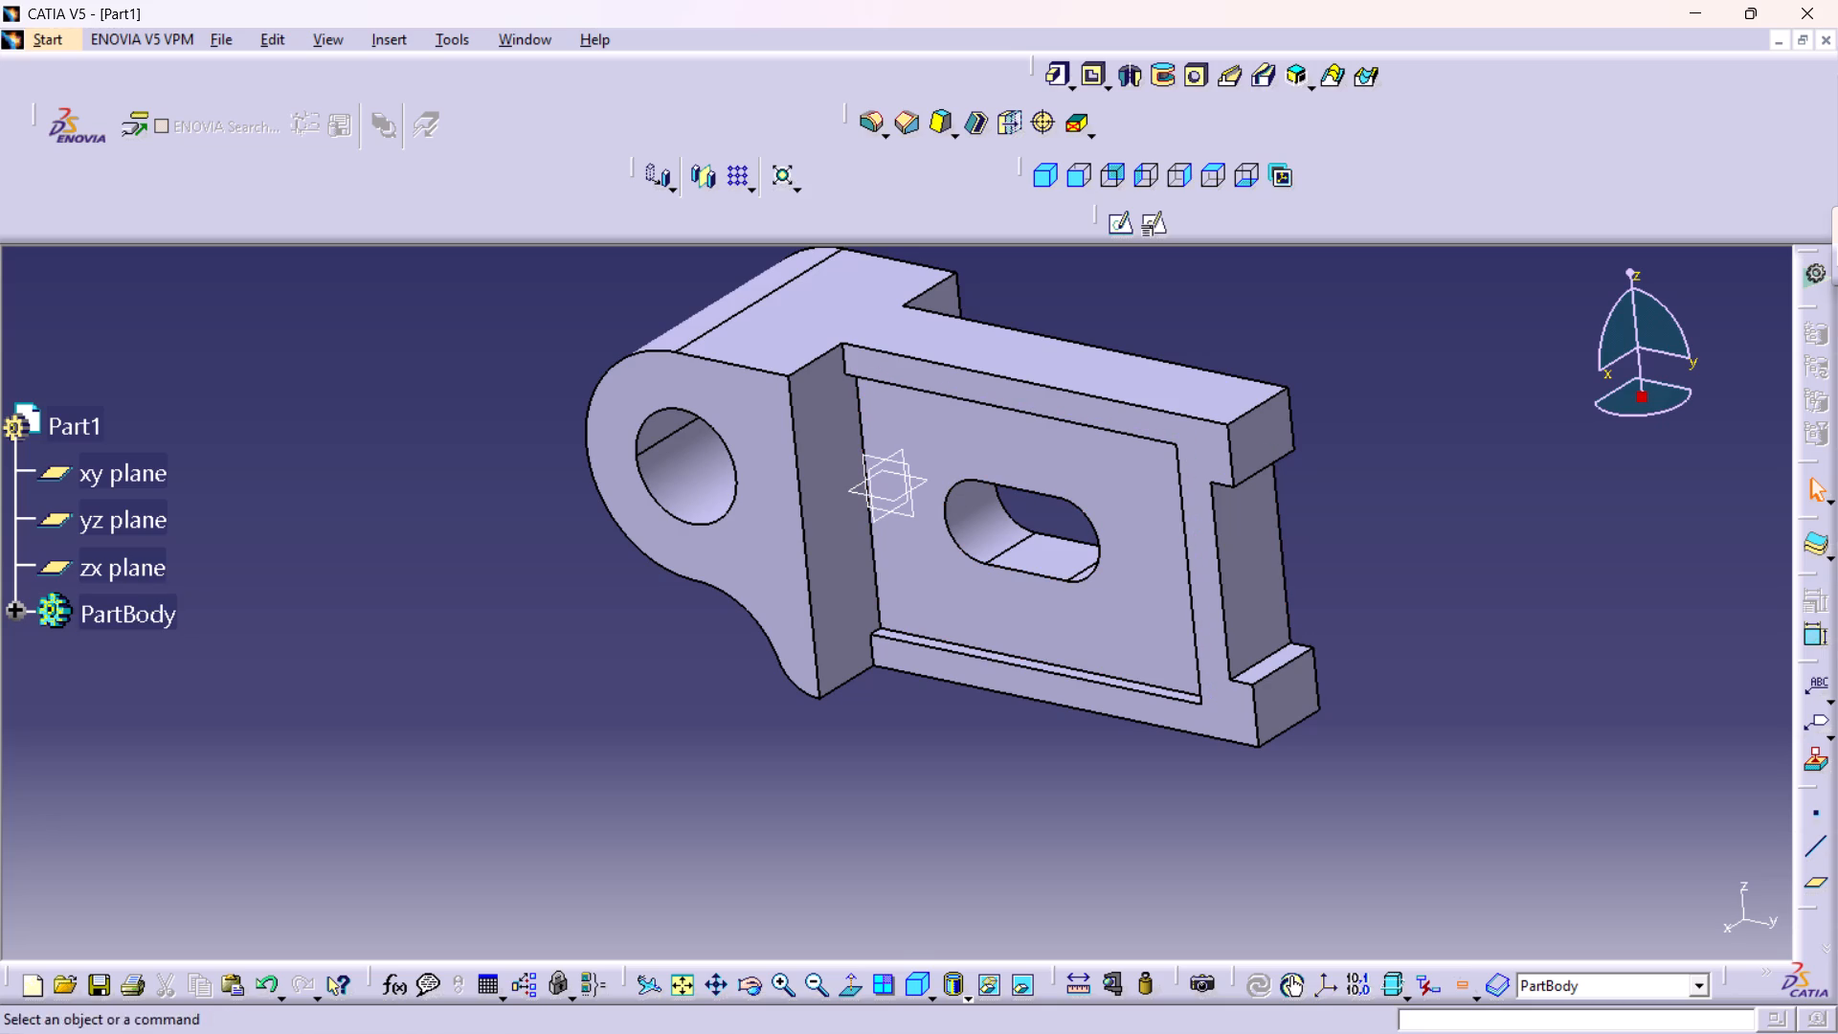
Set the part to isometric view and save it under the file name v21.
left_click(918, 986)
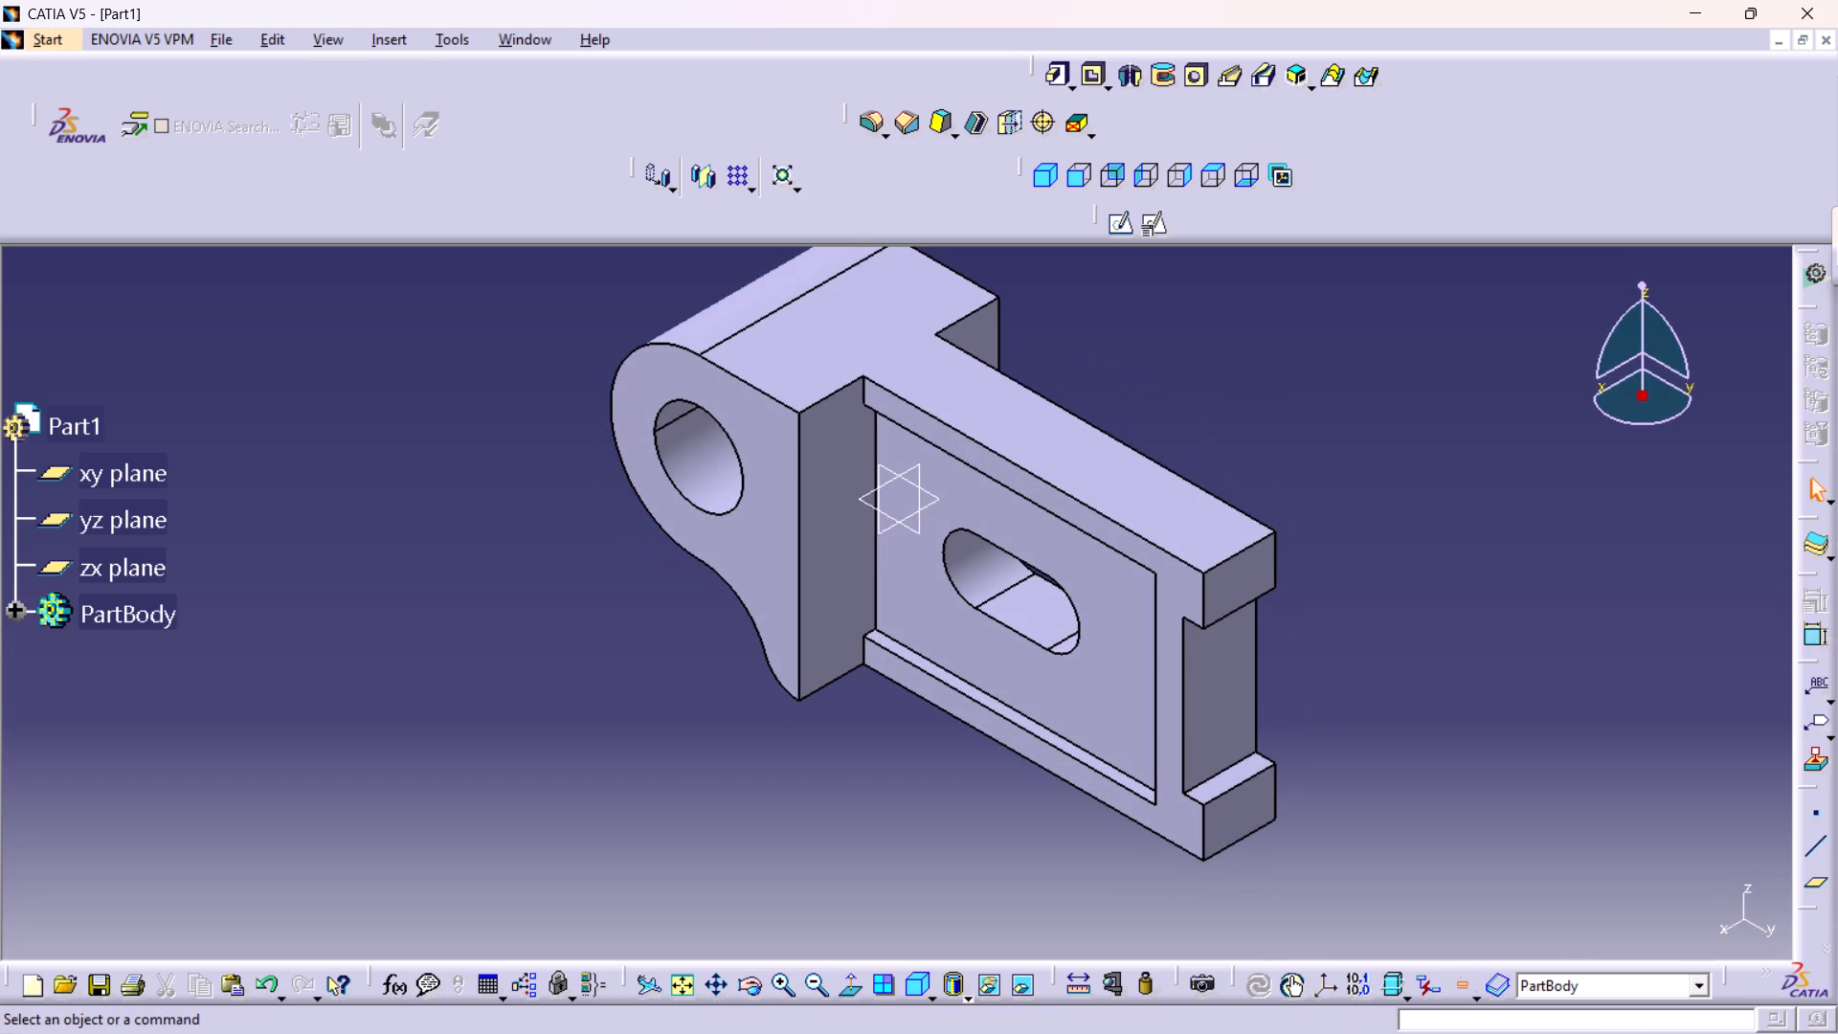
middle_click_drag(1348, 623, 1359, 651)
right_click(1348, 623)
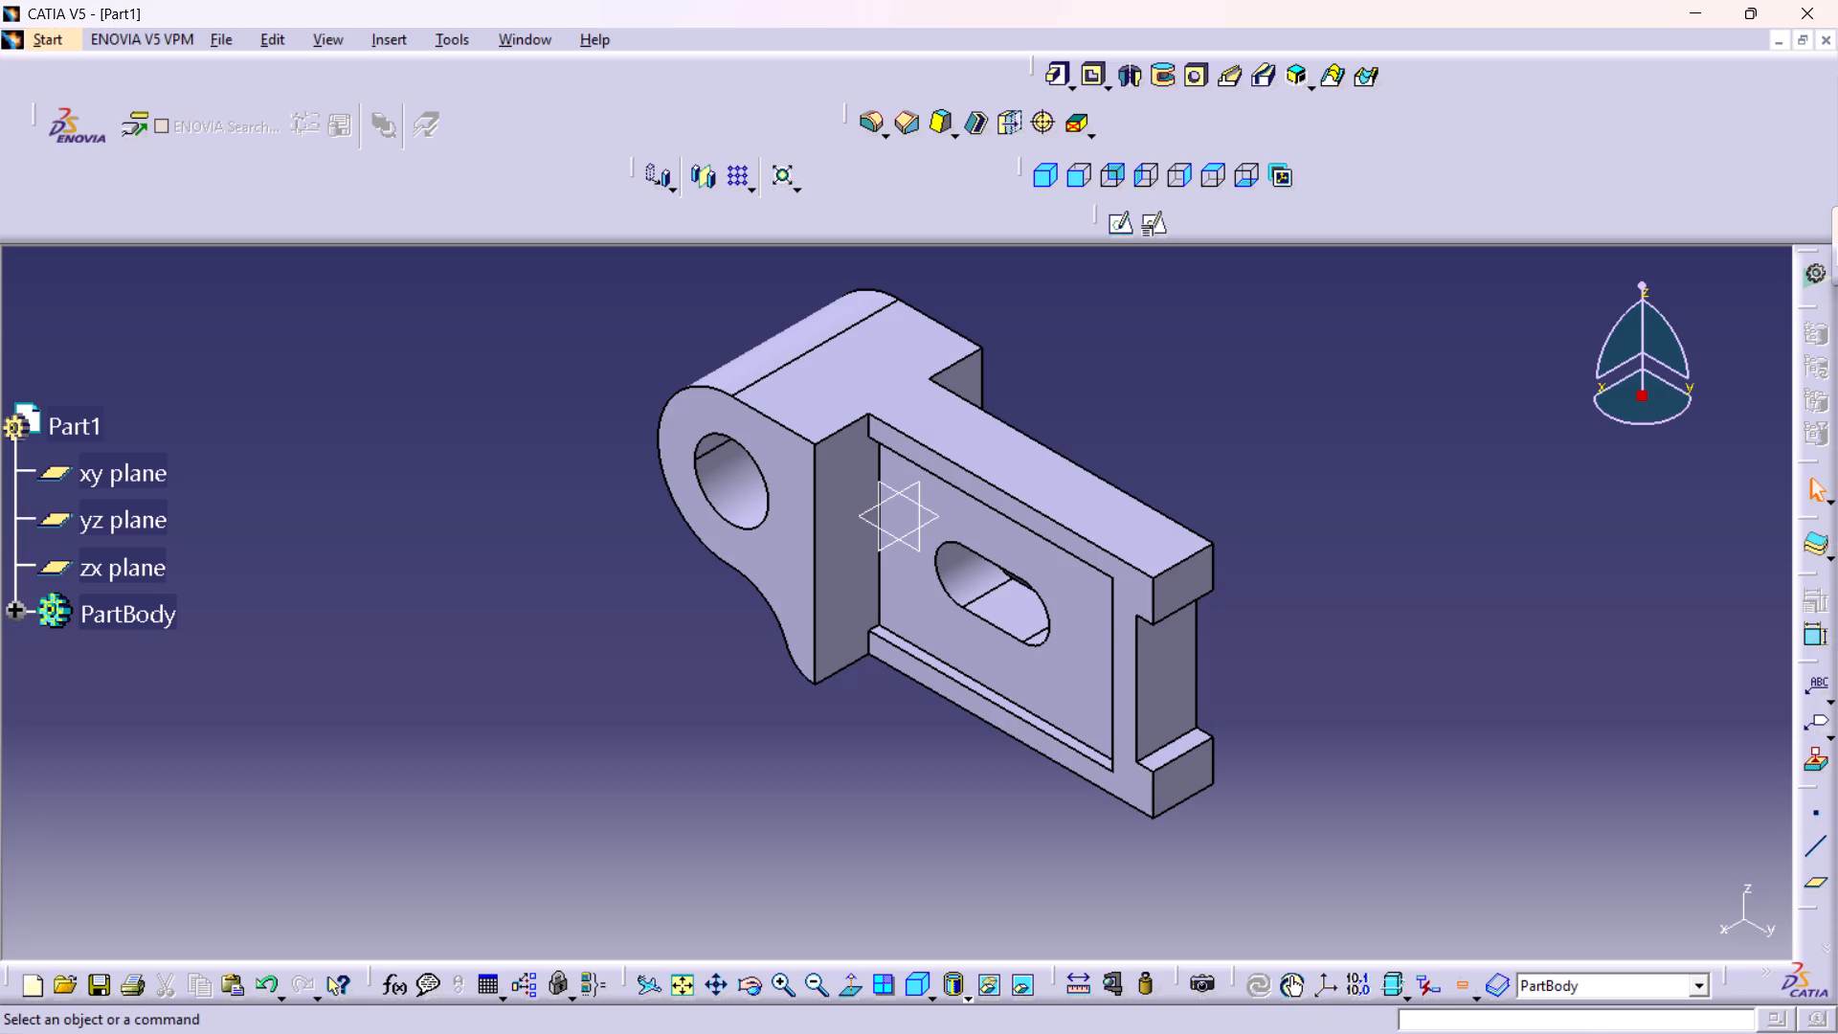
key("ctrl+s")
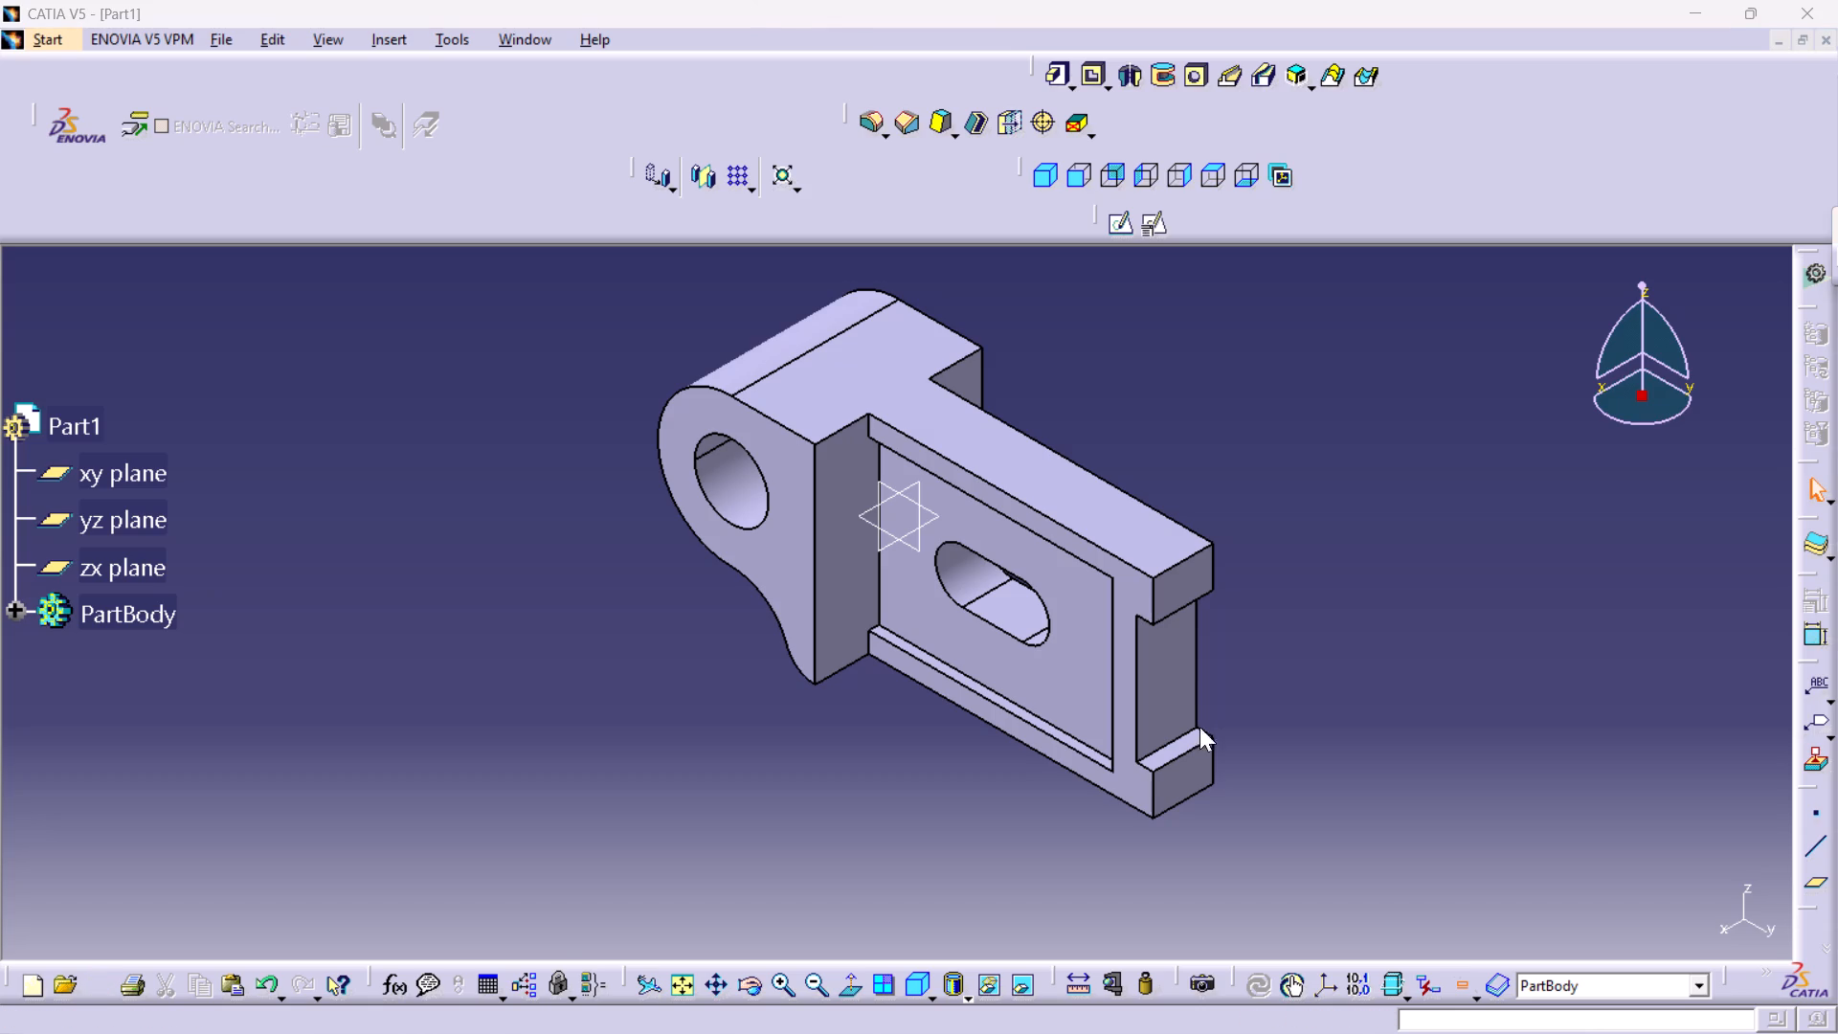
type("v21")
key("Return")
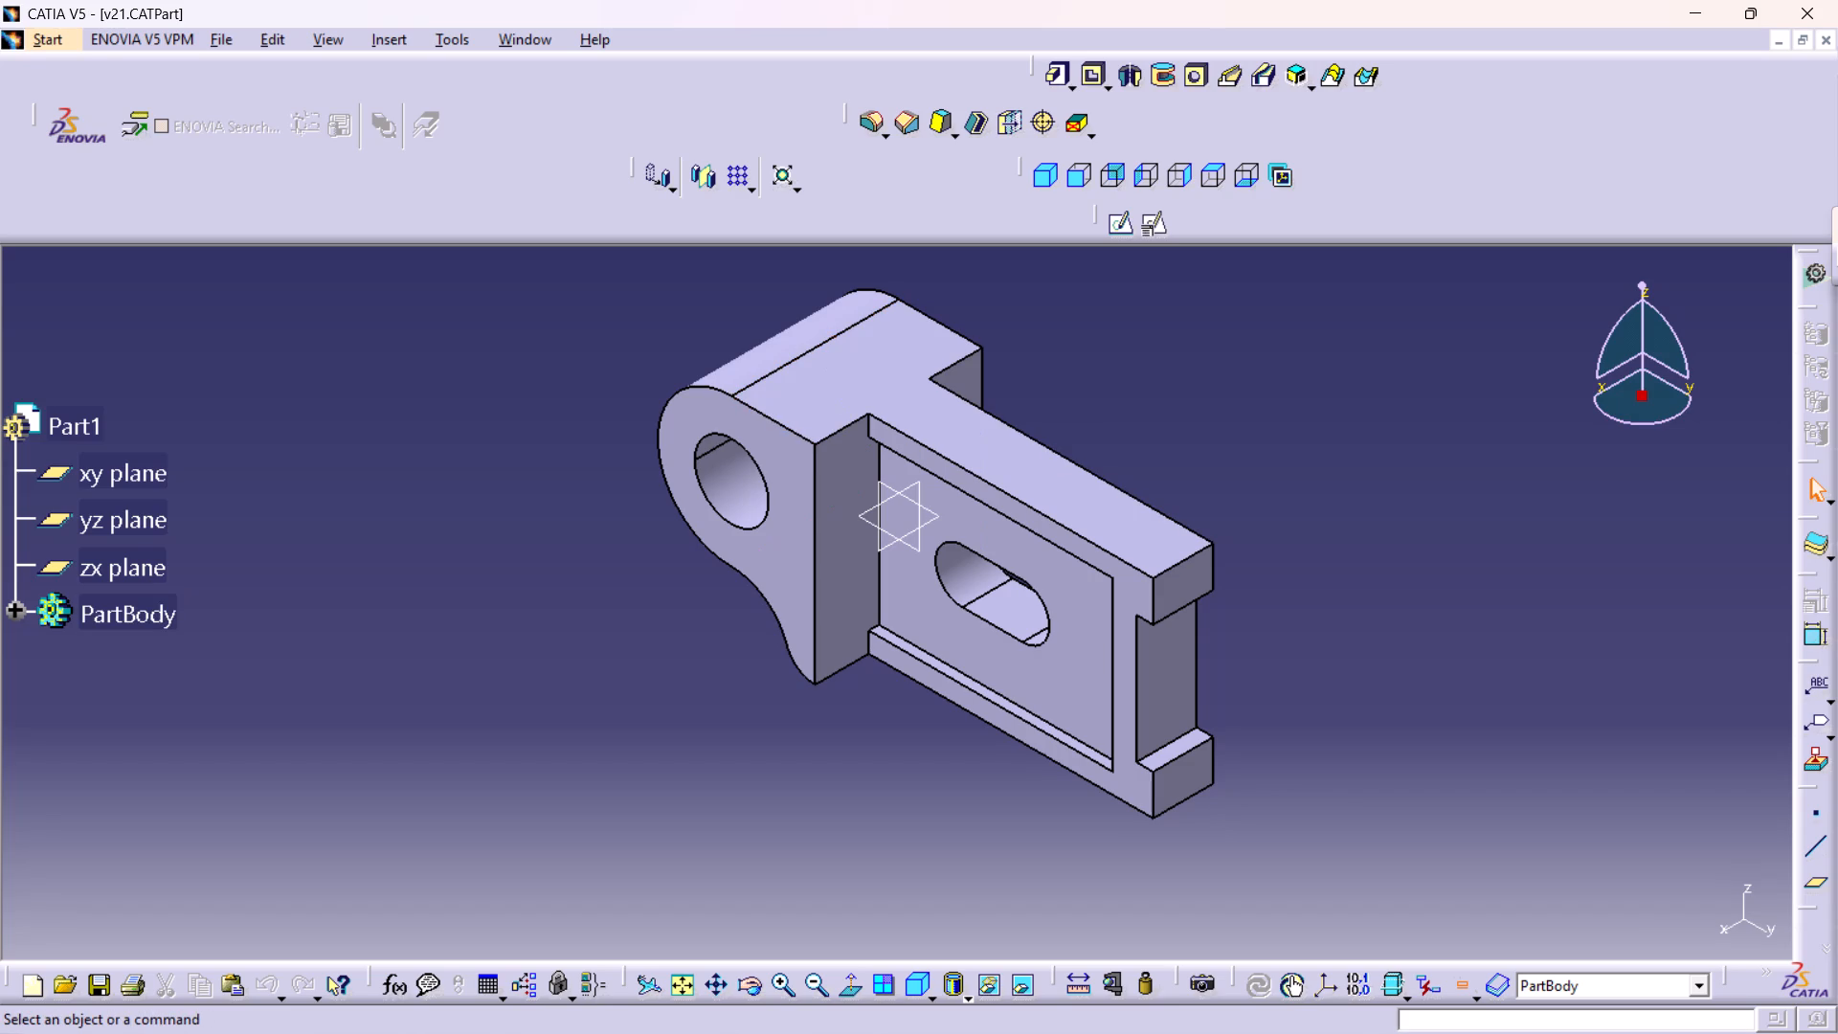
Examine the finished solid from slightly rotated angles and frame the whole part, with its boss hole, slot and notches in view.
middle_click_drag(1237, 467, 1223, 415)
right_click(1237, 467)
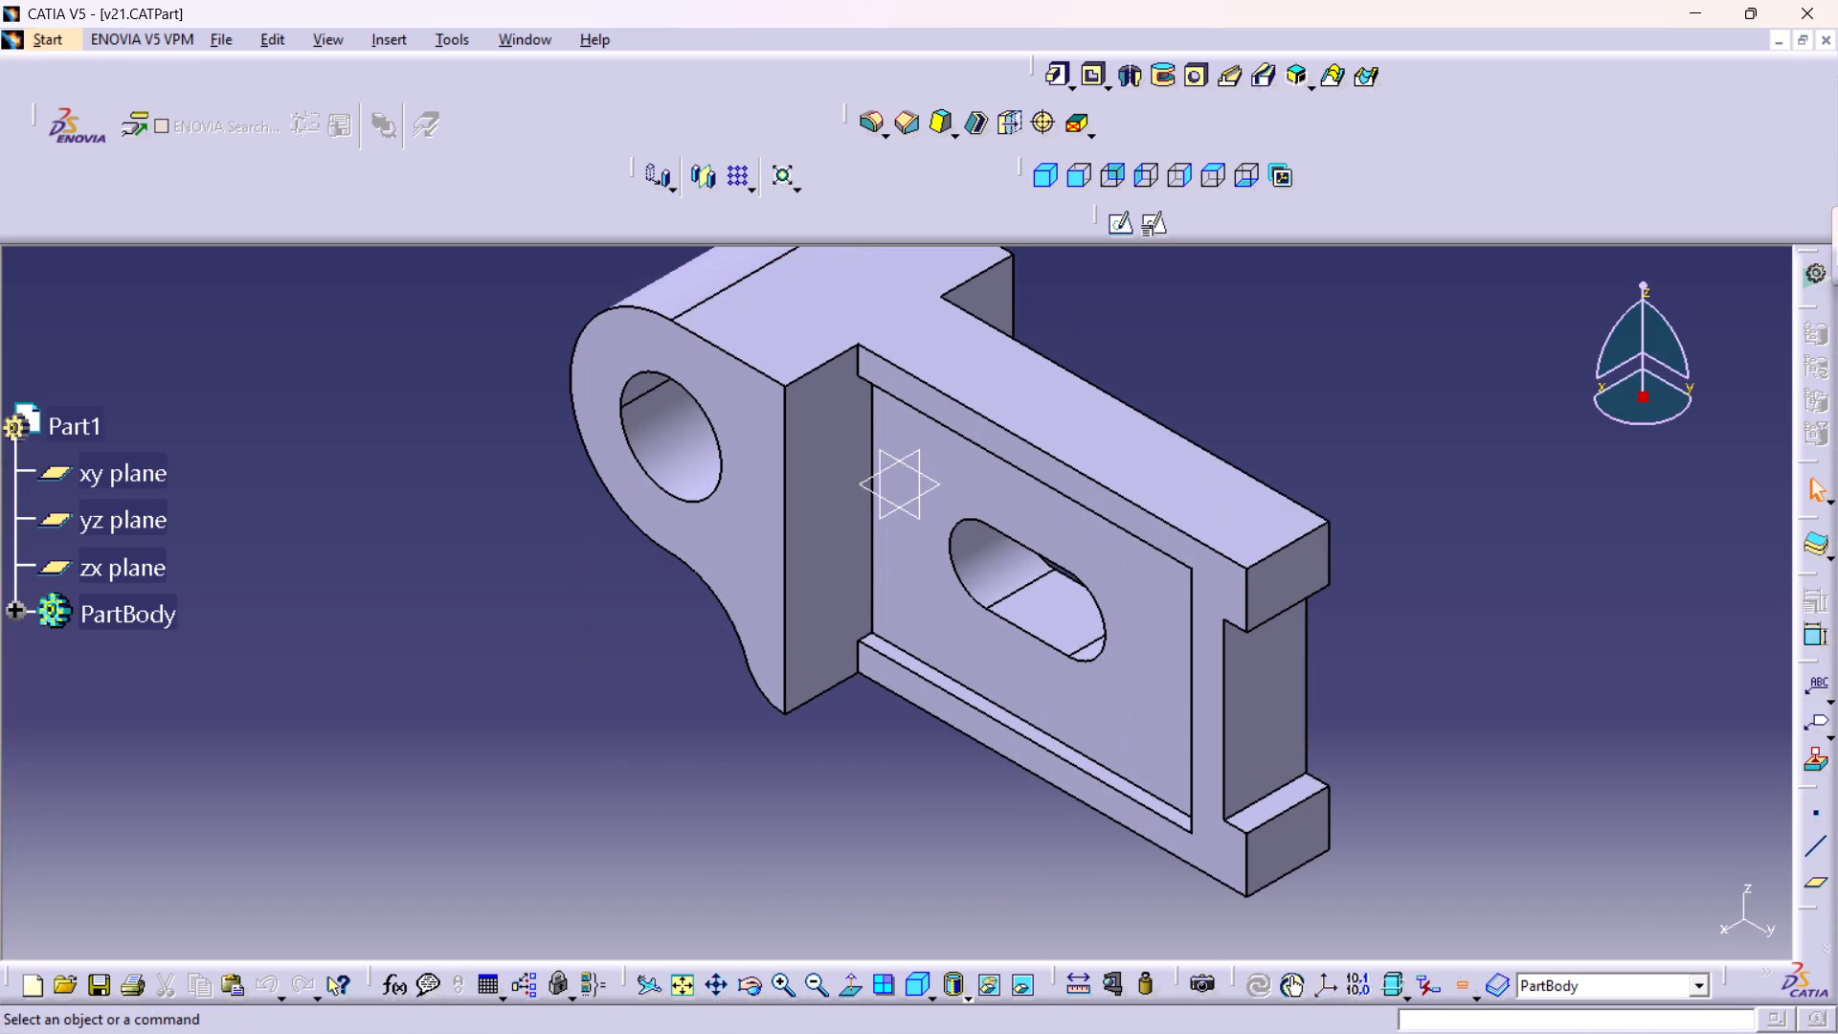
middle_click_drag(1301, 423, 1278, 519)
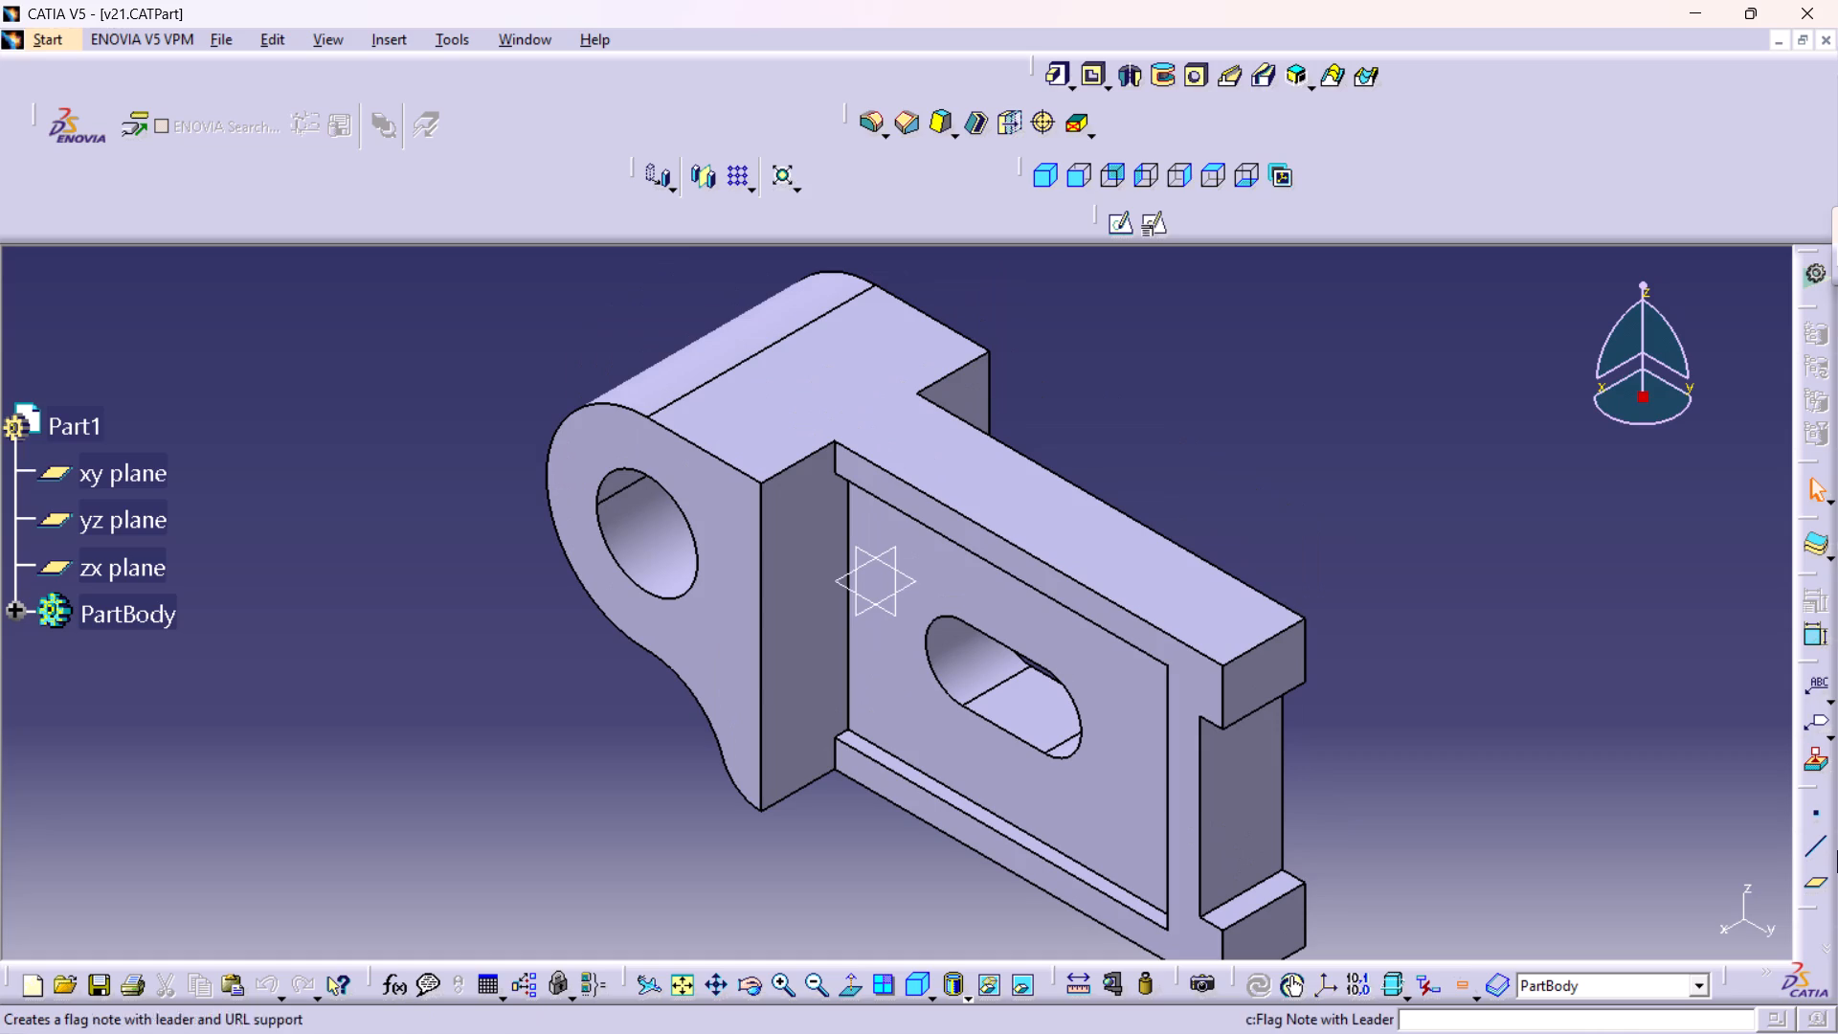
middle_click_drag(1382, 570, 1398, 598)
right_click(1381, 570)
middle_click_drag(1358, 713, 1349, 671)
right_click_drag(1346, 701, 1349, 671)
middle_click_drag(1123, 429, 1121, 426)
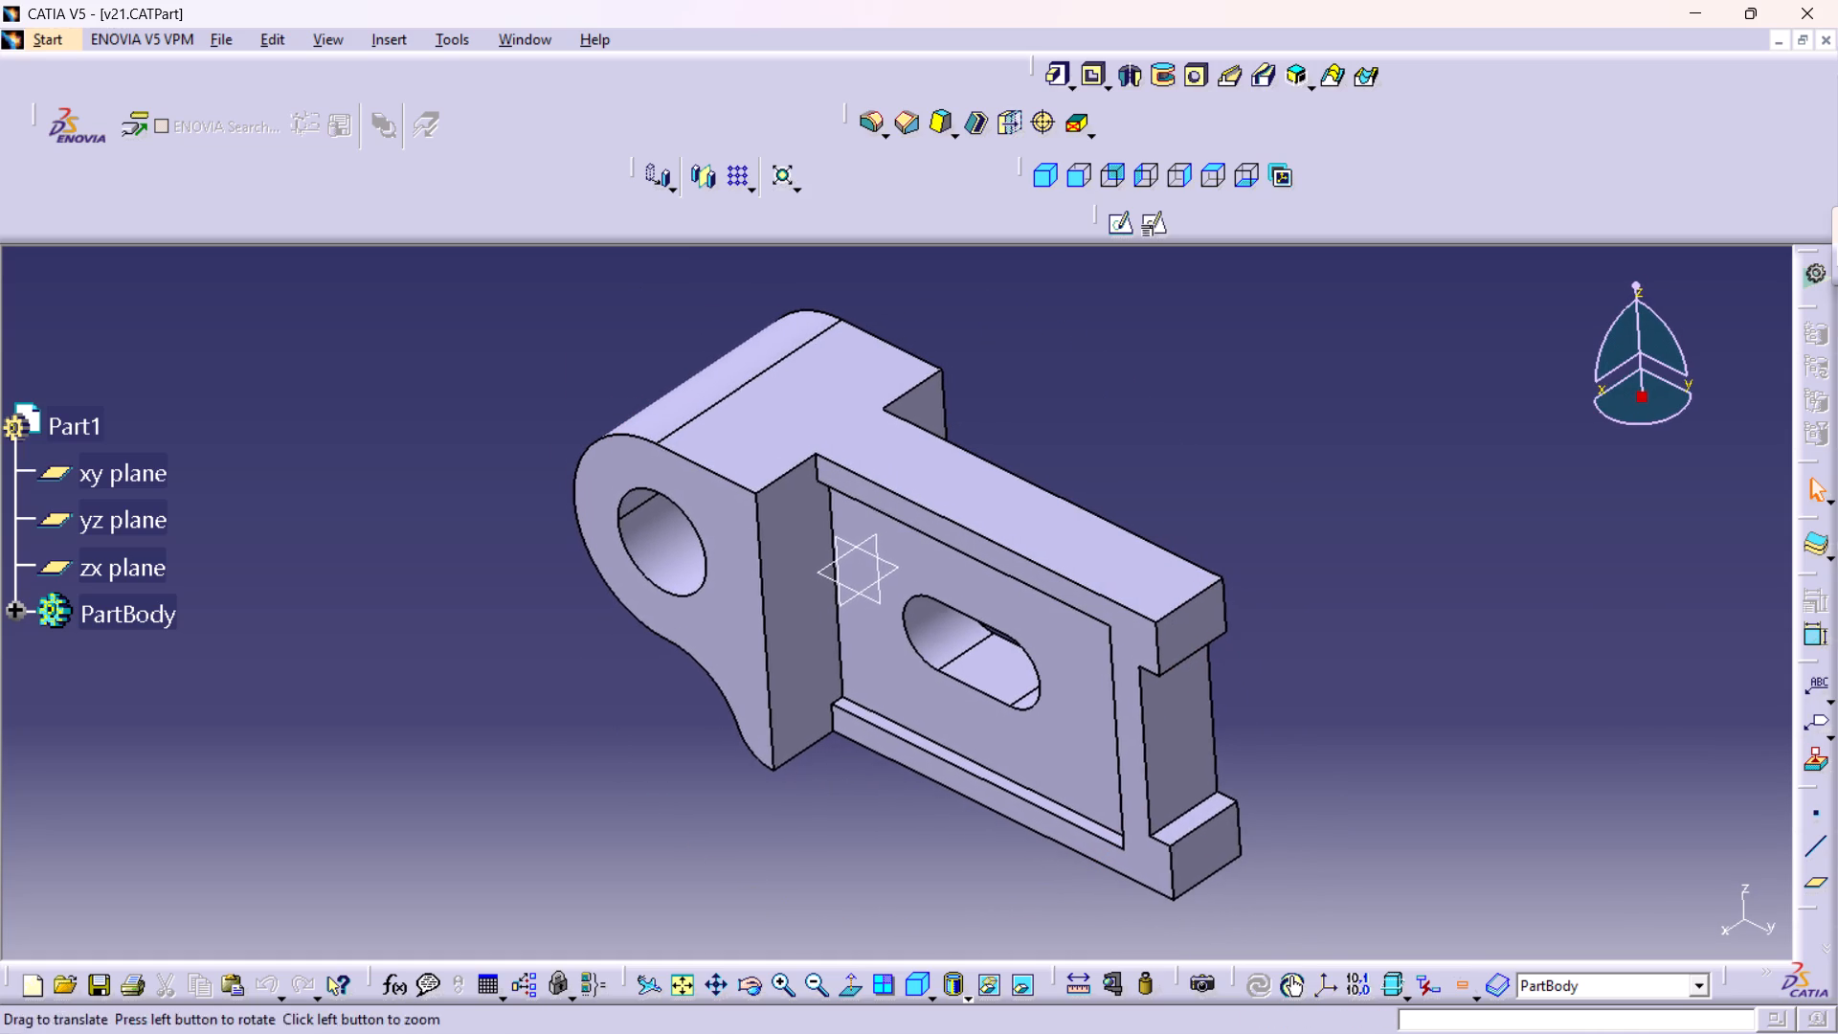
middle_click_drag(1121, 426, 1135, 393)
right_click_drag(1125, 404, 1135, 393)
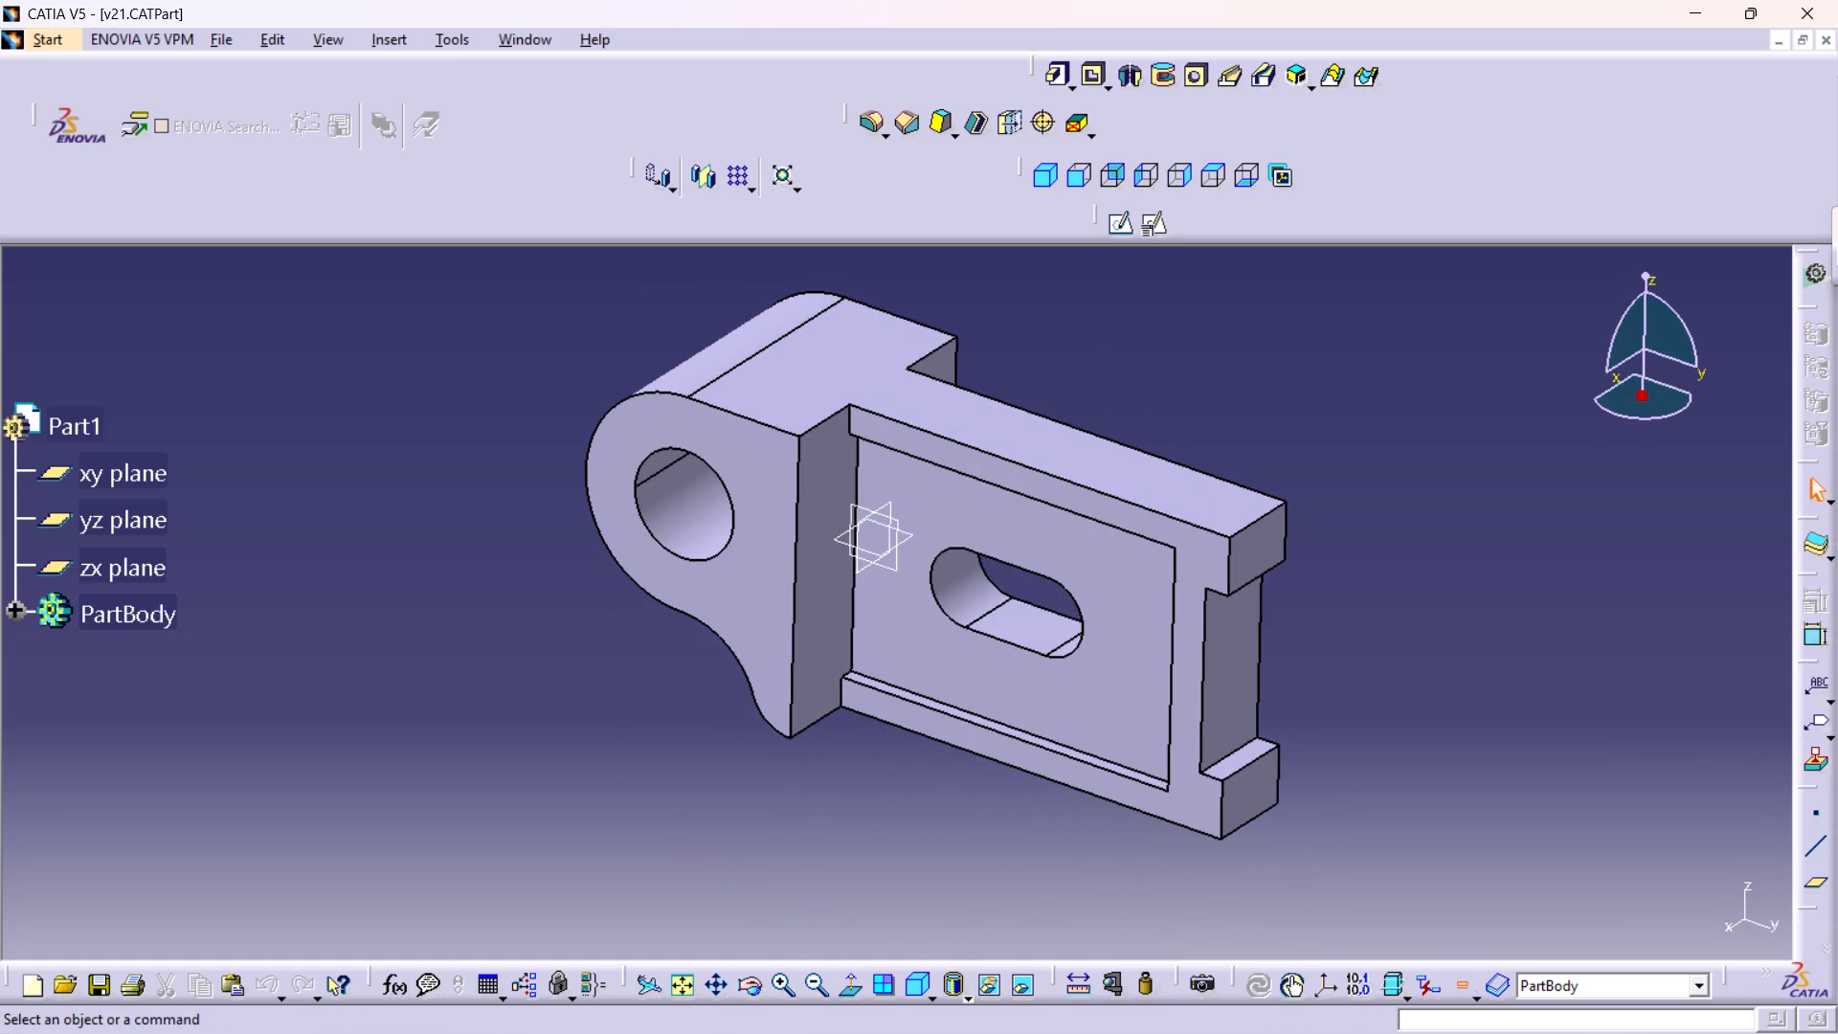
middle_click_drag(1368, 689, 1380, 656)
right_click_drag(1364, 686, 1380, 656)
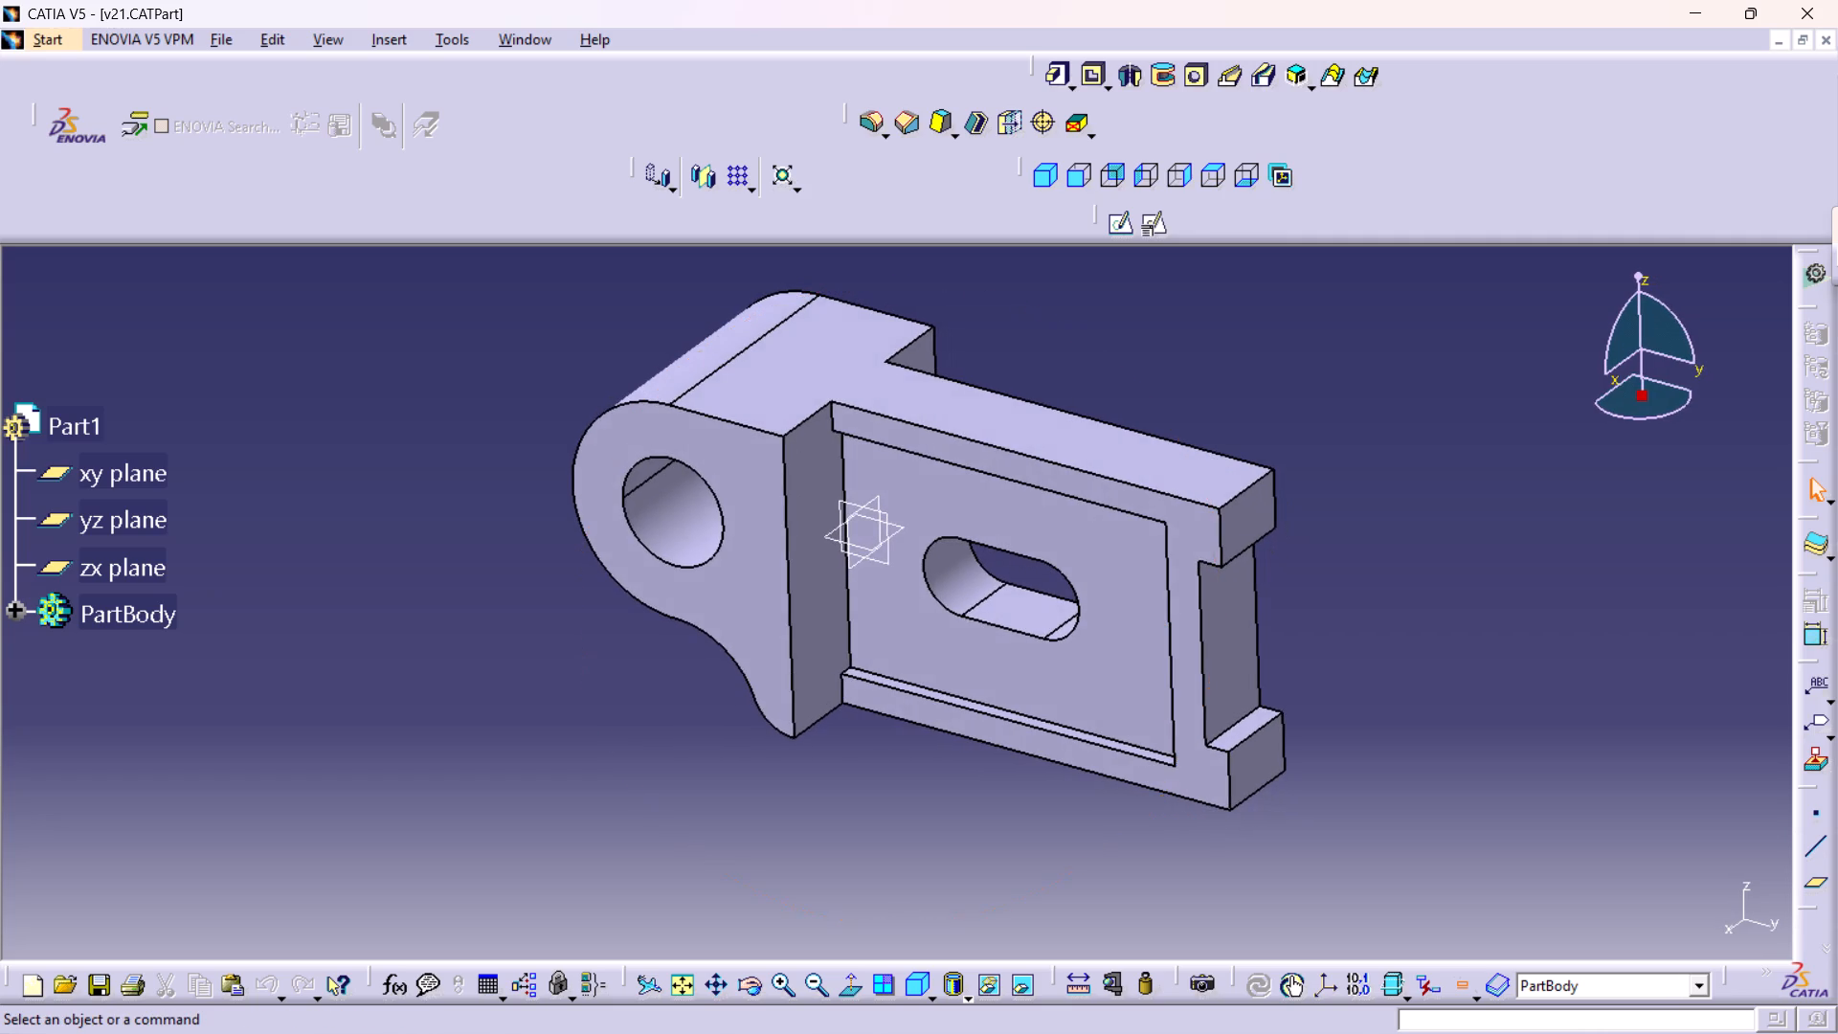
middle_click_drag(1332, 614, 1340, 586)
right_click_drag(1324, 602, 1340, 586)
middle_click_drag(1217, 406, 1255, 393)
right_click_drag(1217, 406, 1255, 393)
middle_click_drag(1318, 372, 1311, 413)
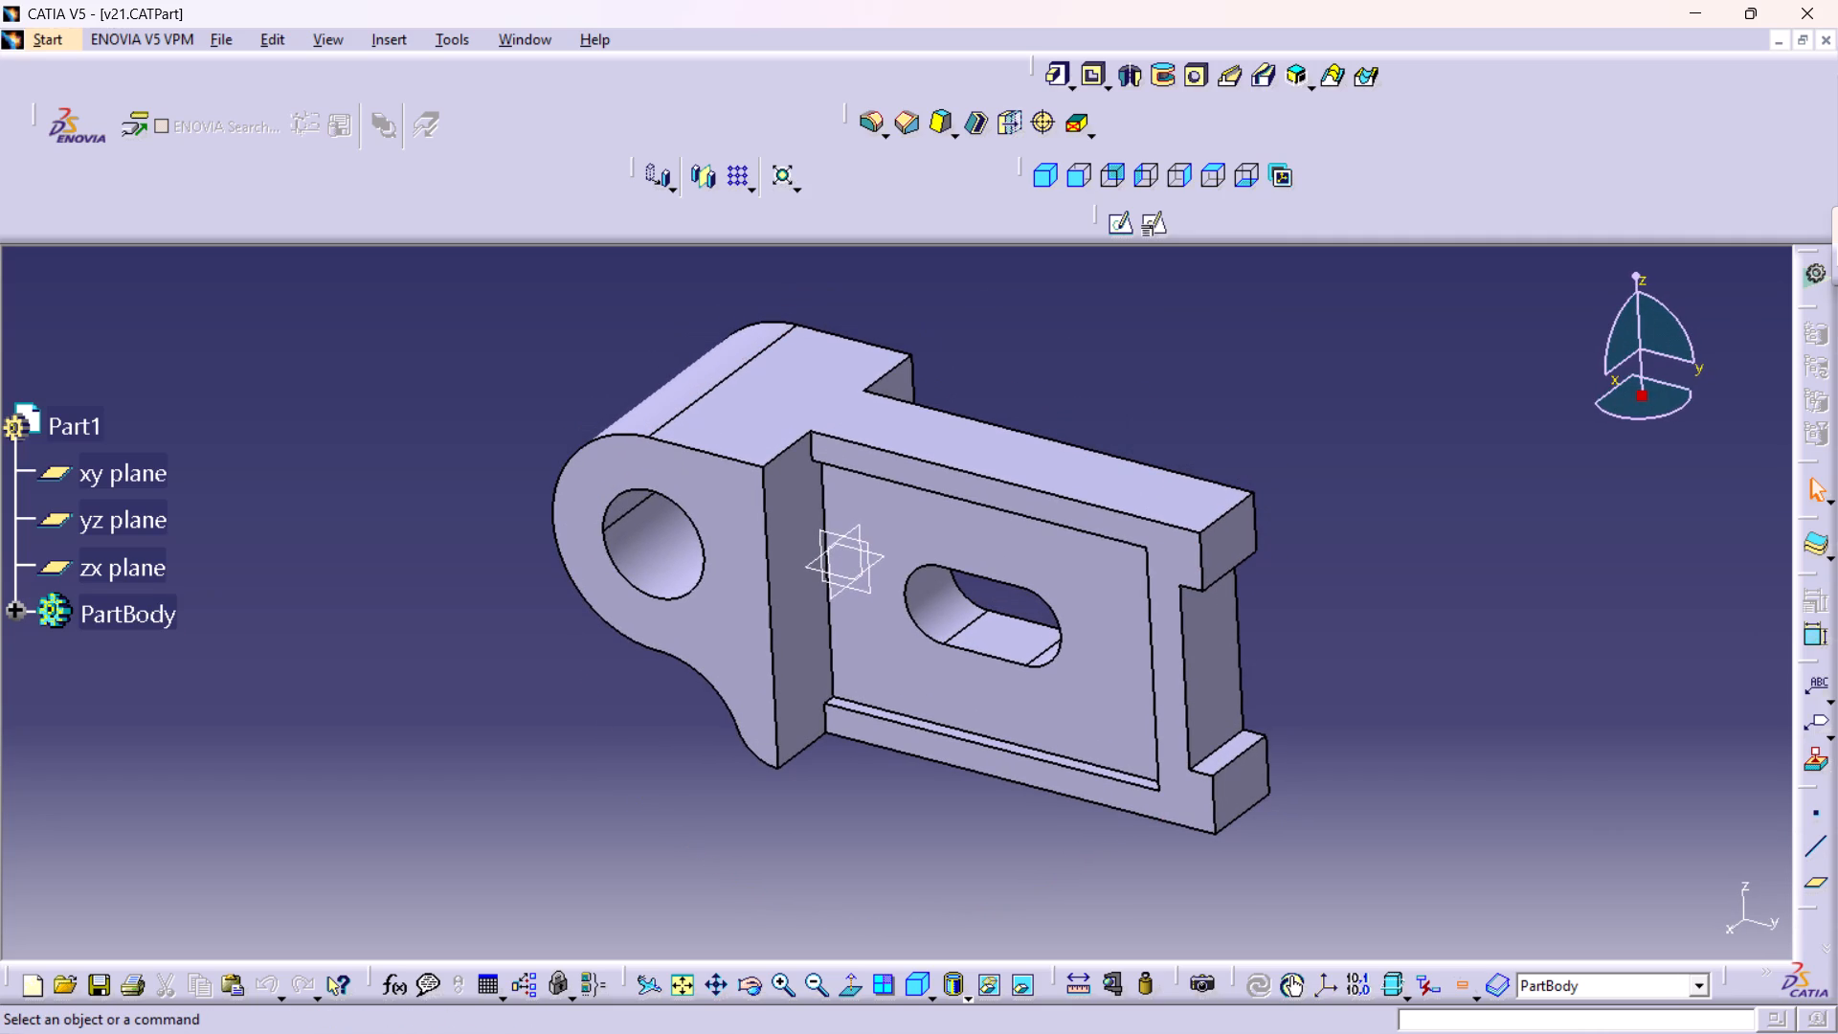
Print the part view with Microsoft Print to PDF, fitted in page, saving the PDF in the CATIA folder as v21.
key("ctrl+p")
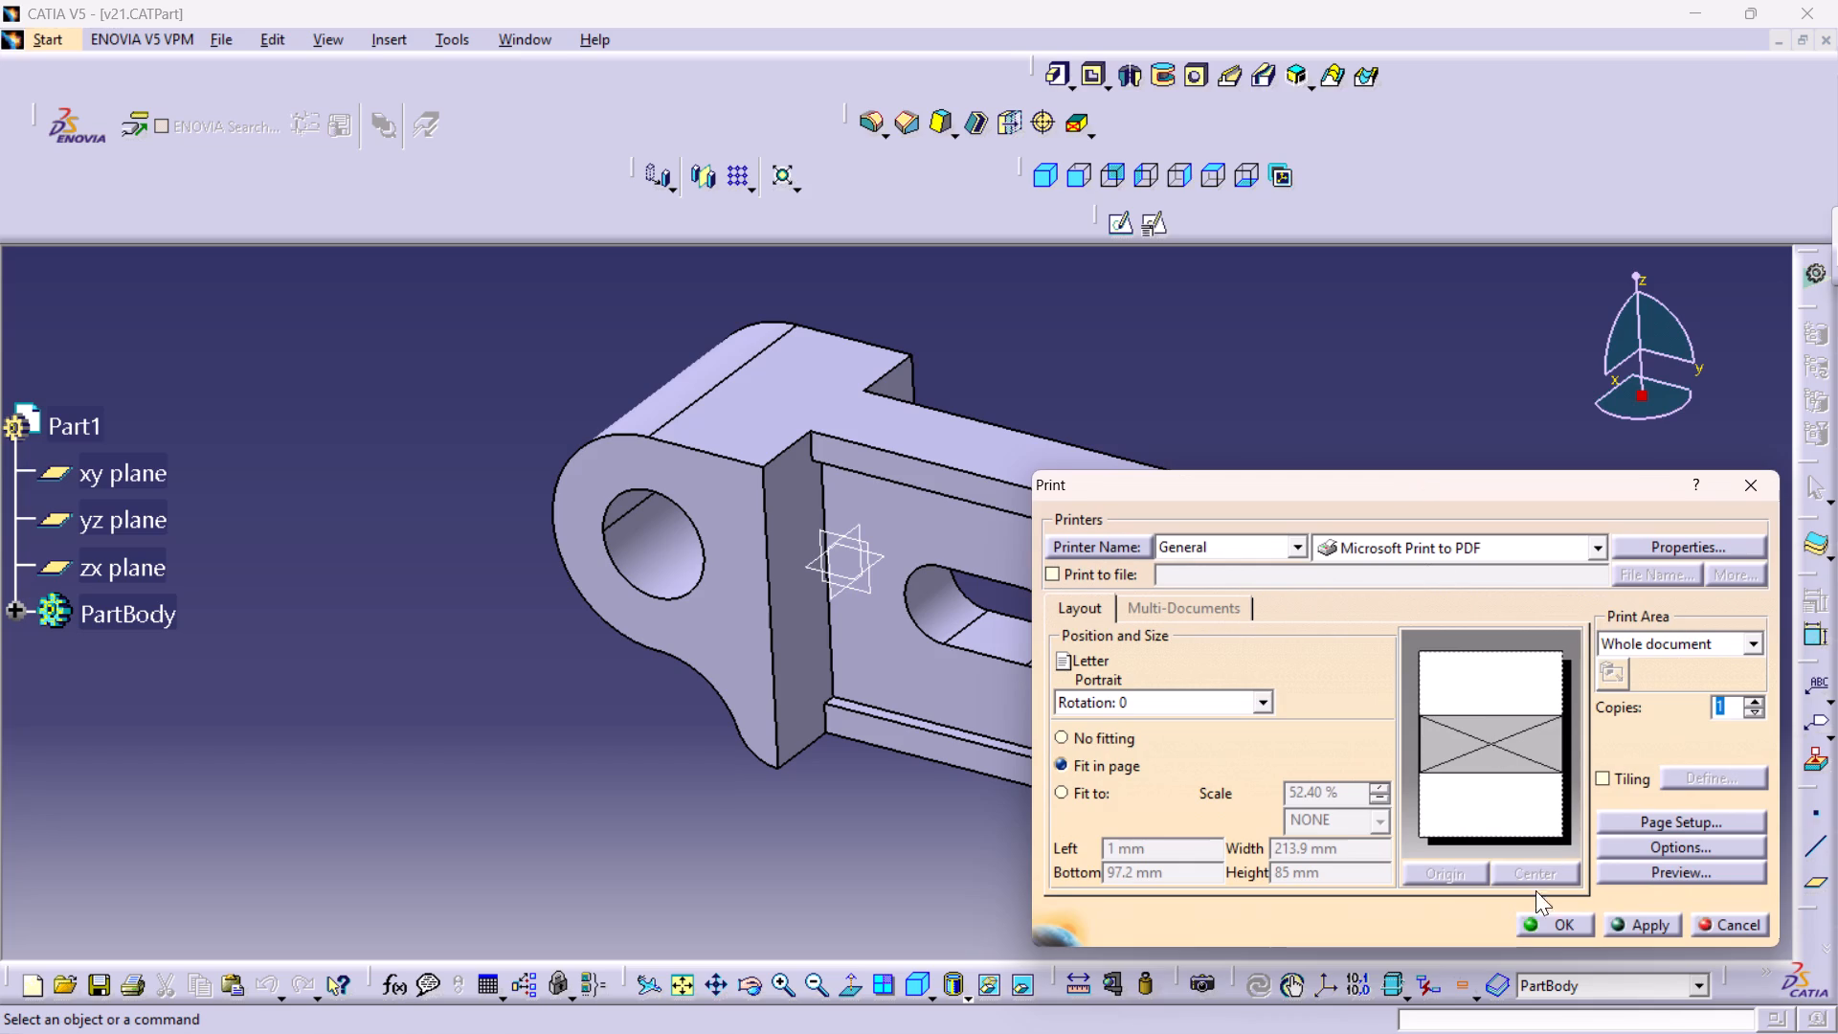
left_click(1558, 927)
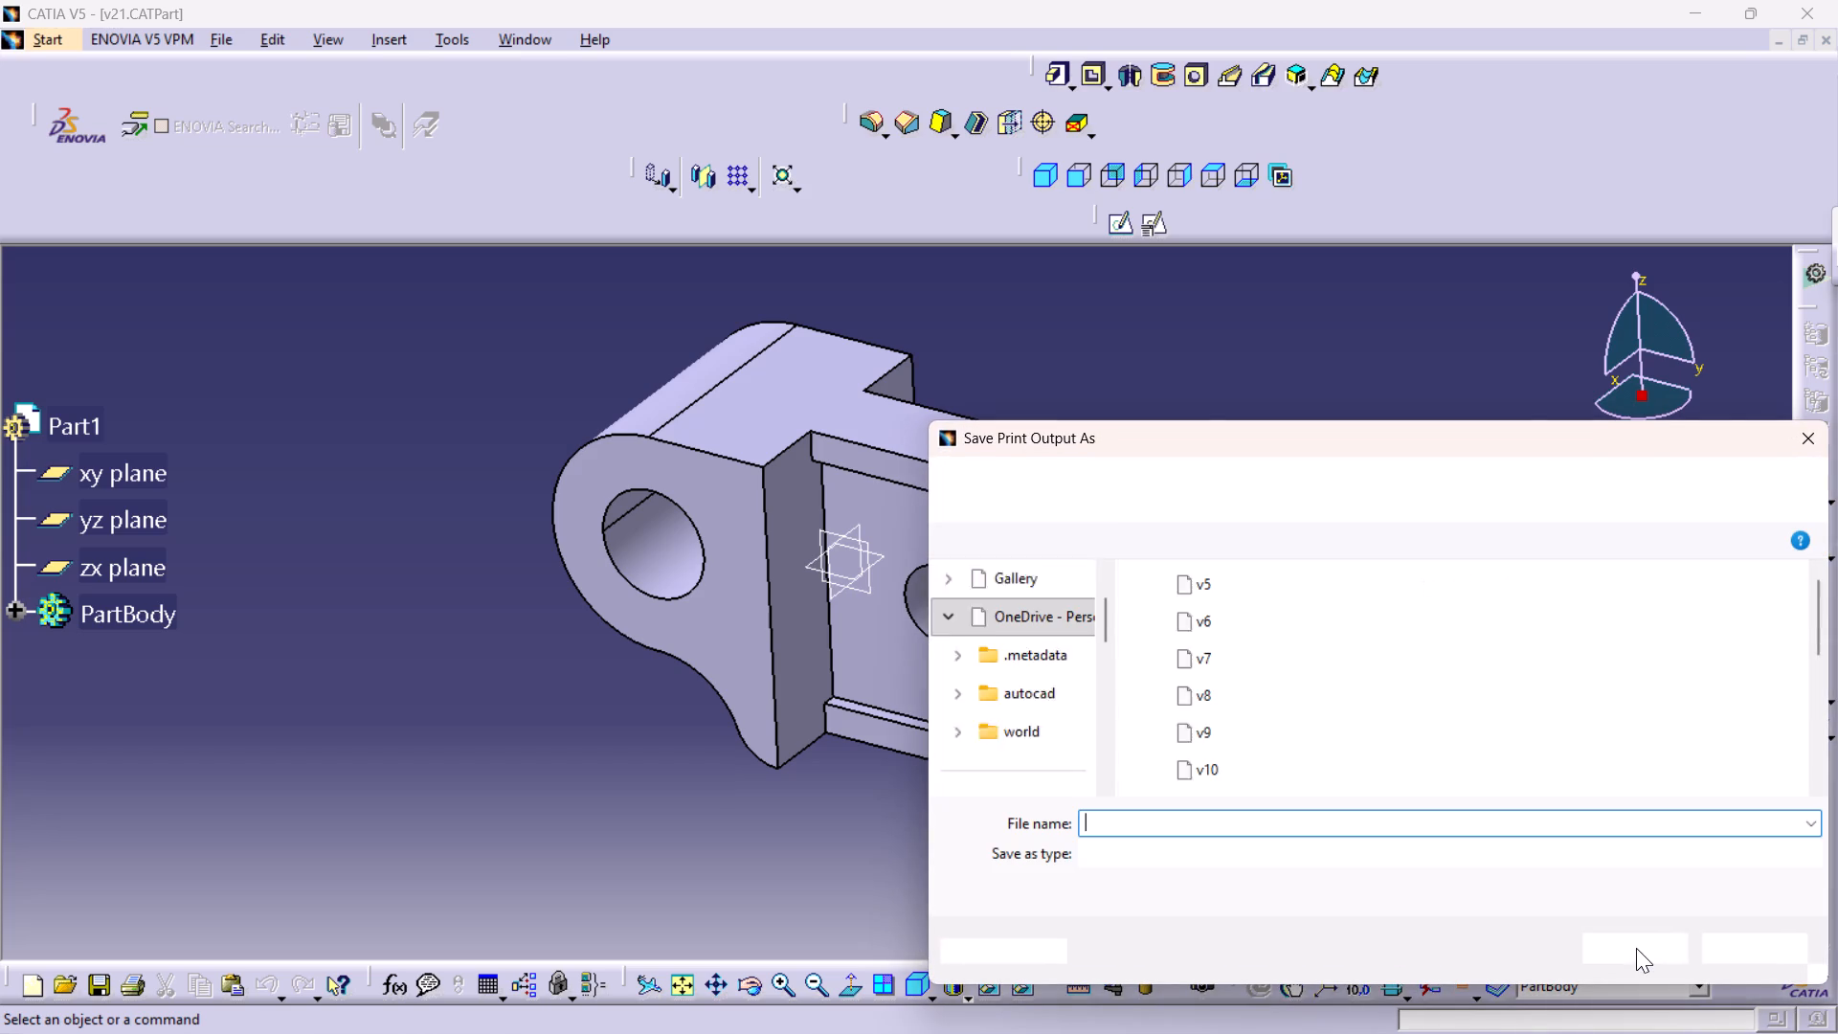
type("v21")
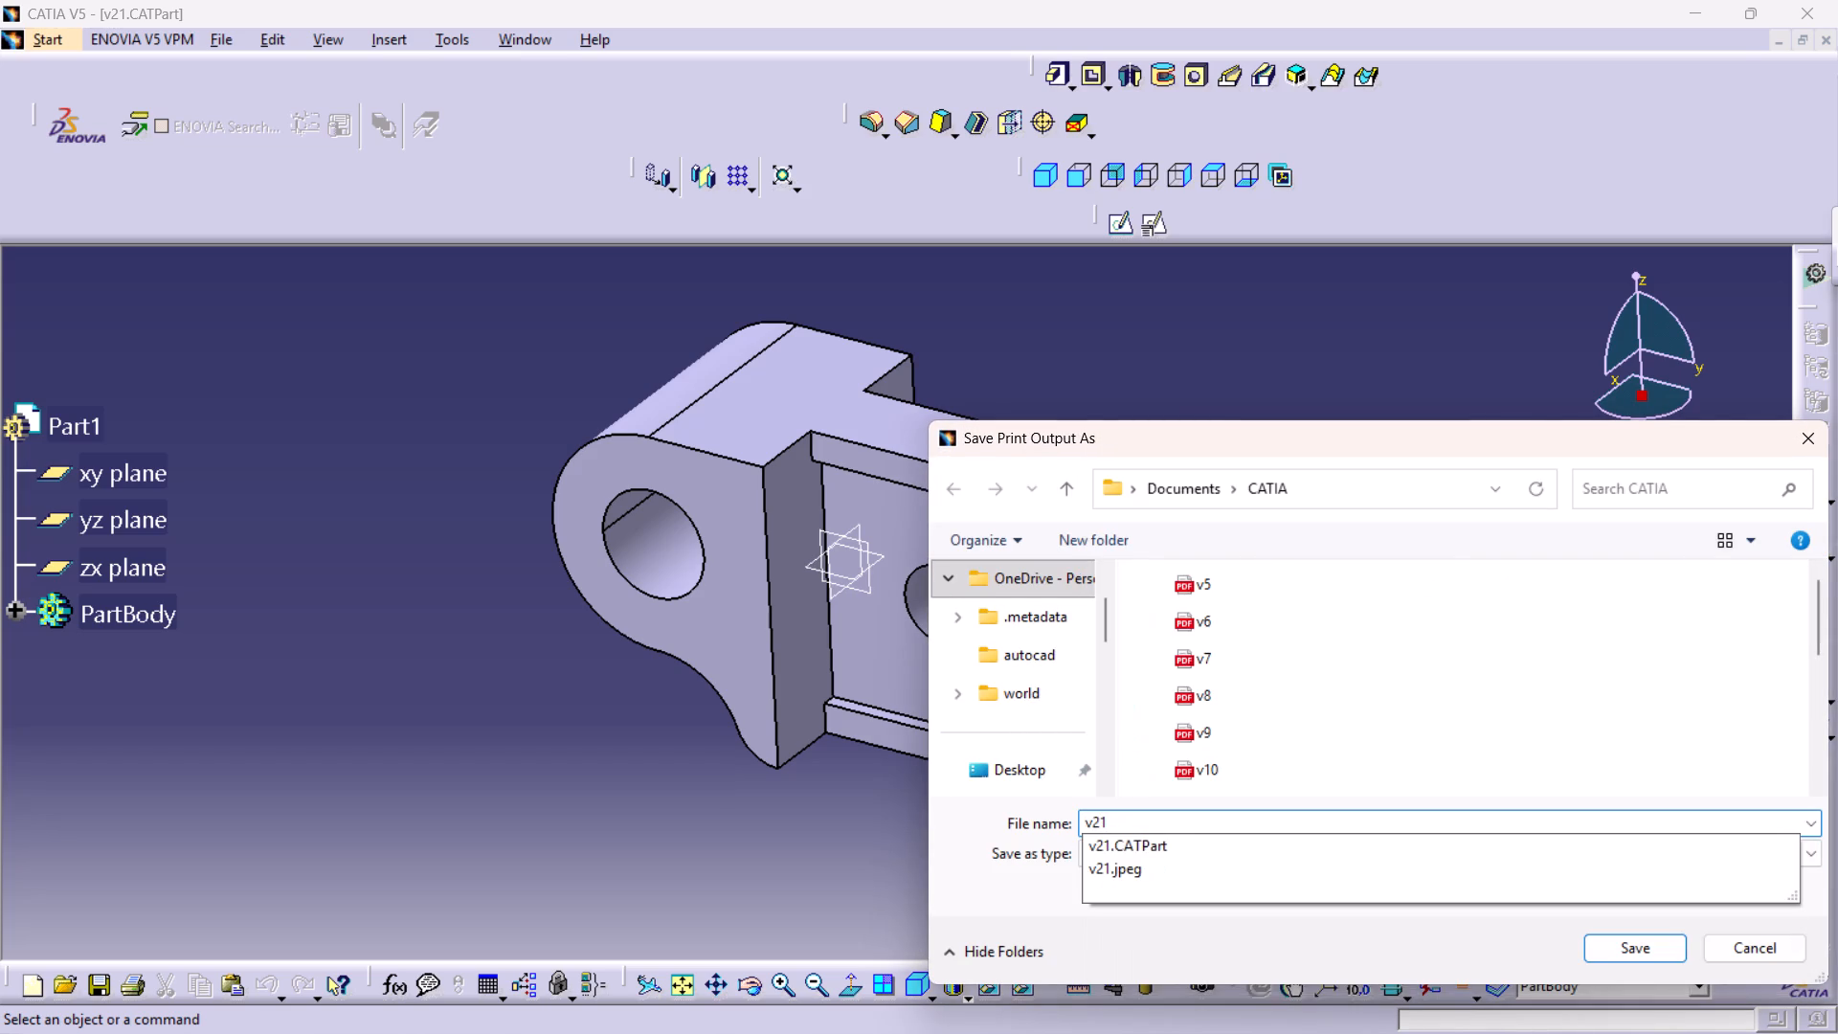
key("bracketright")
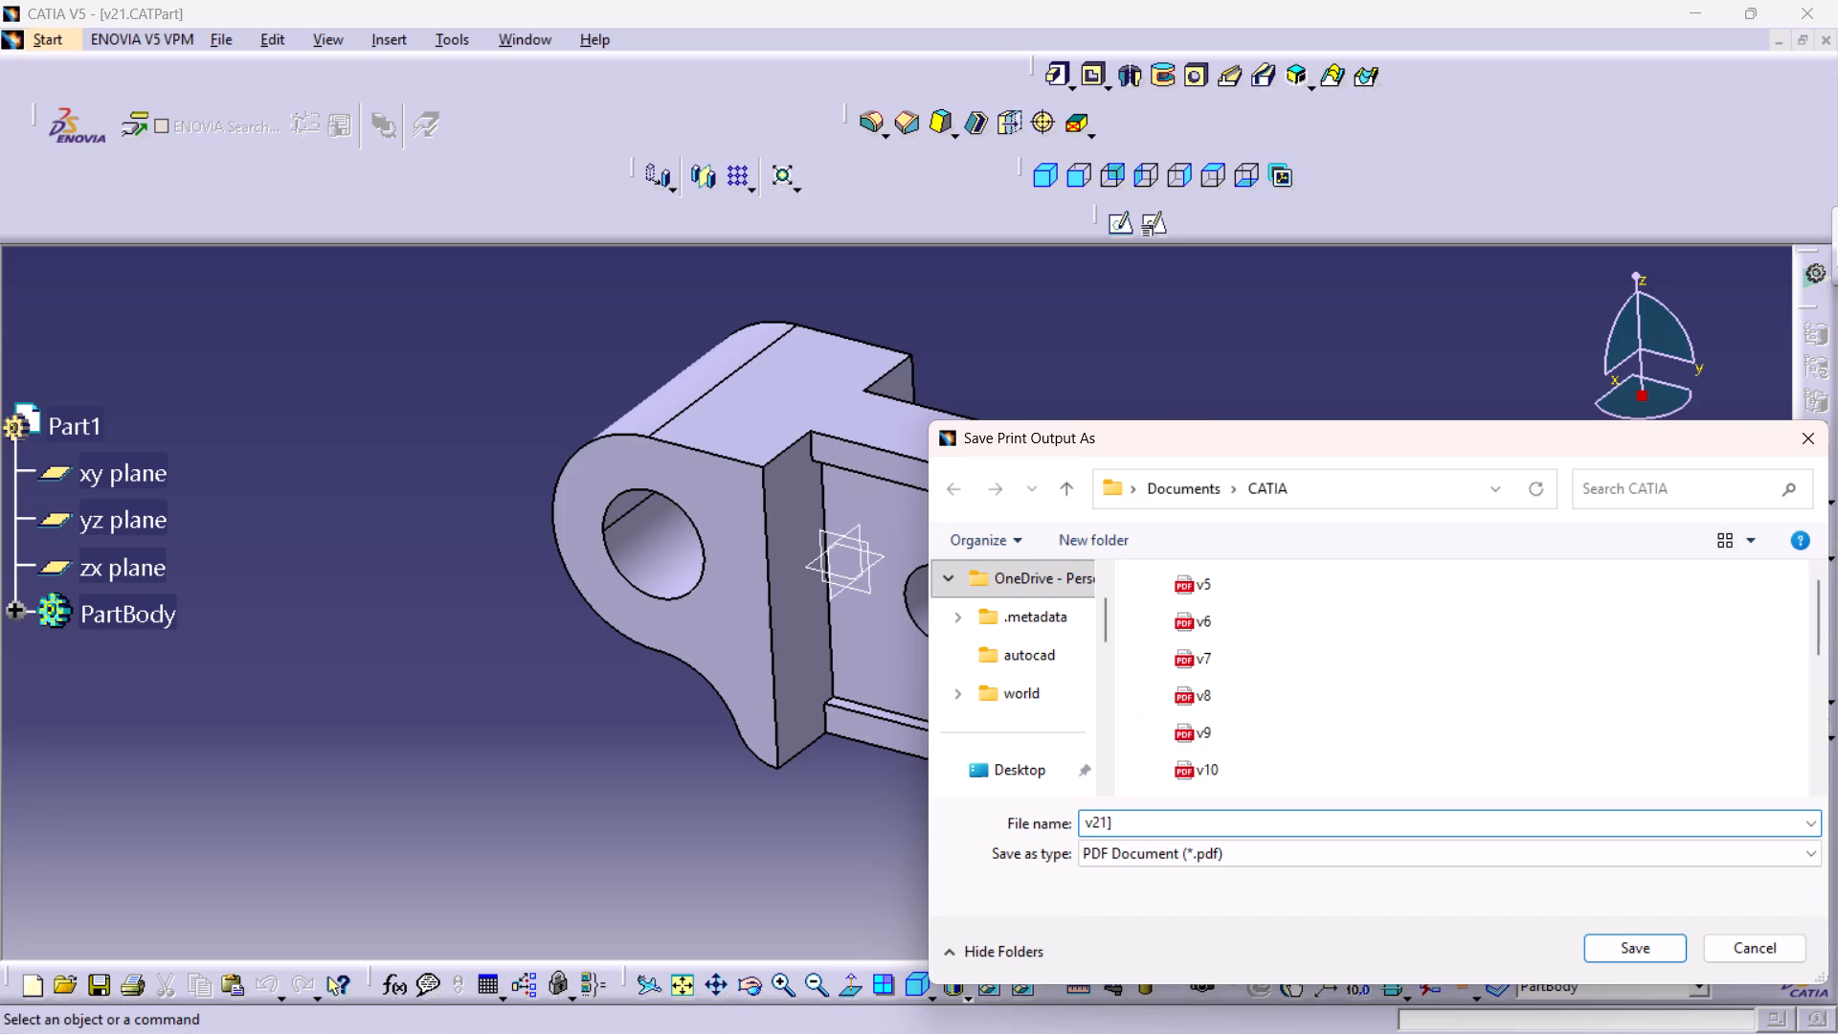
key("BackSpace")
key("Return")
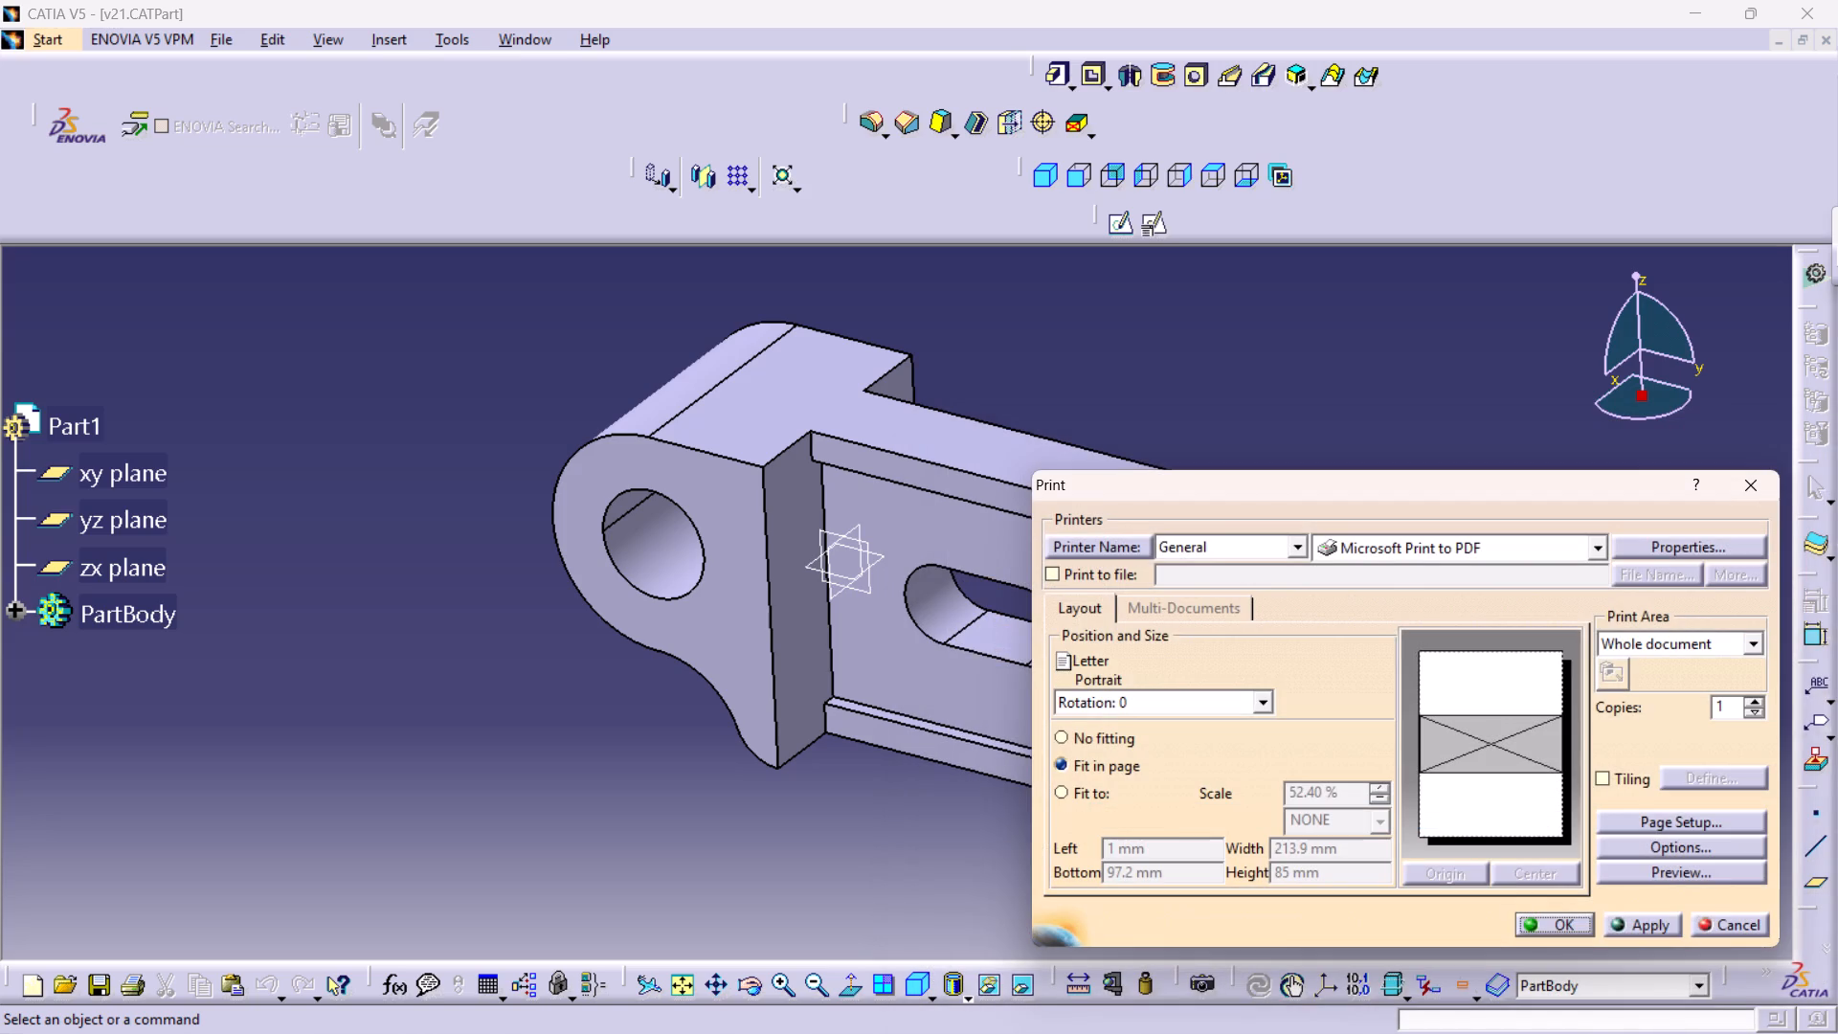
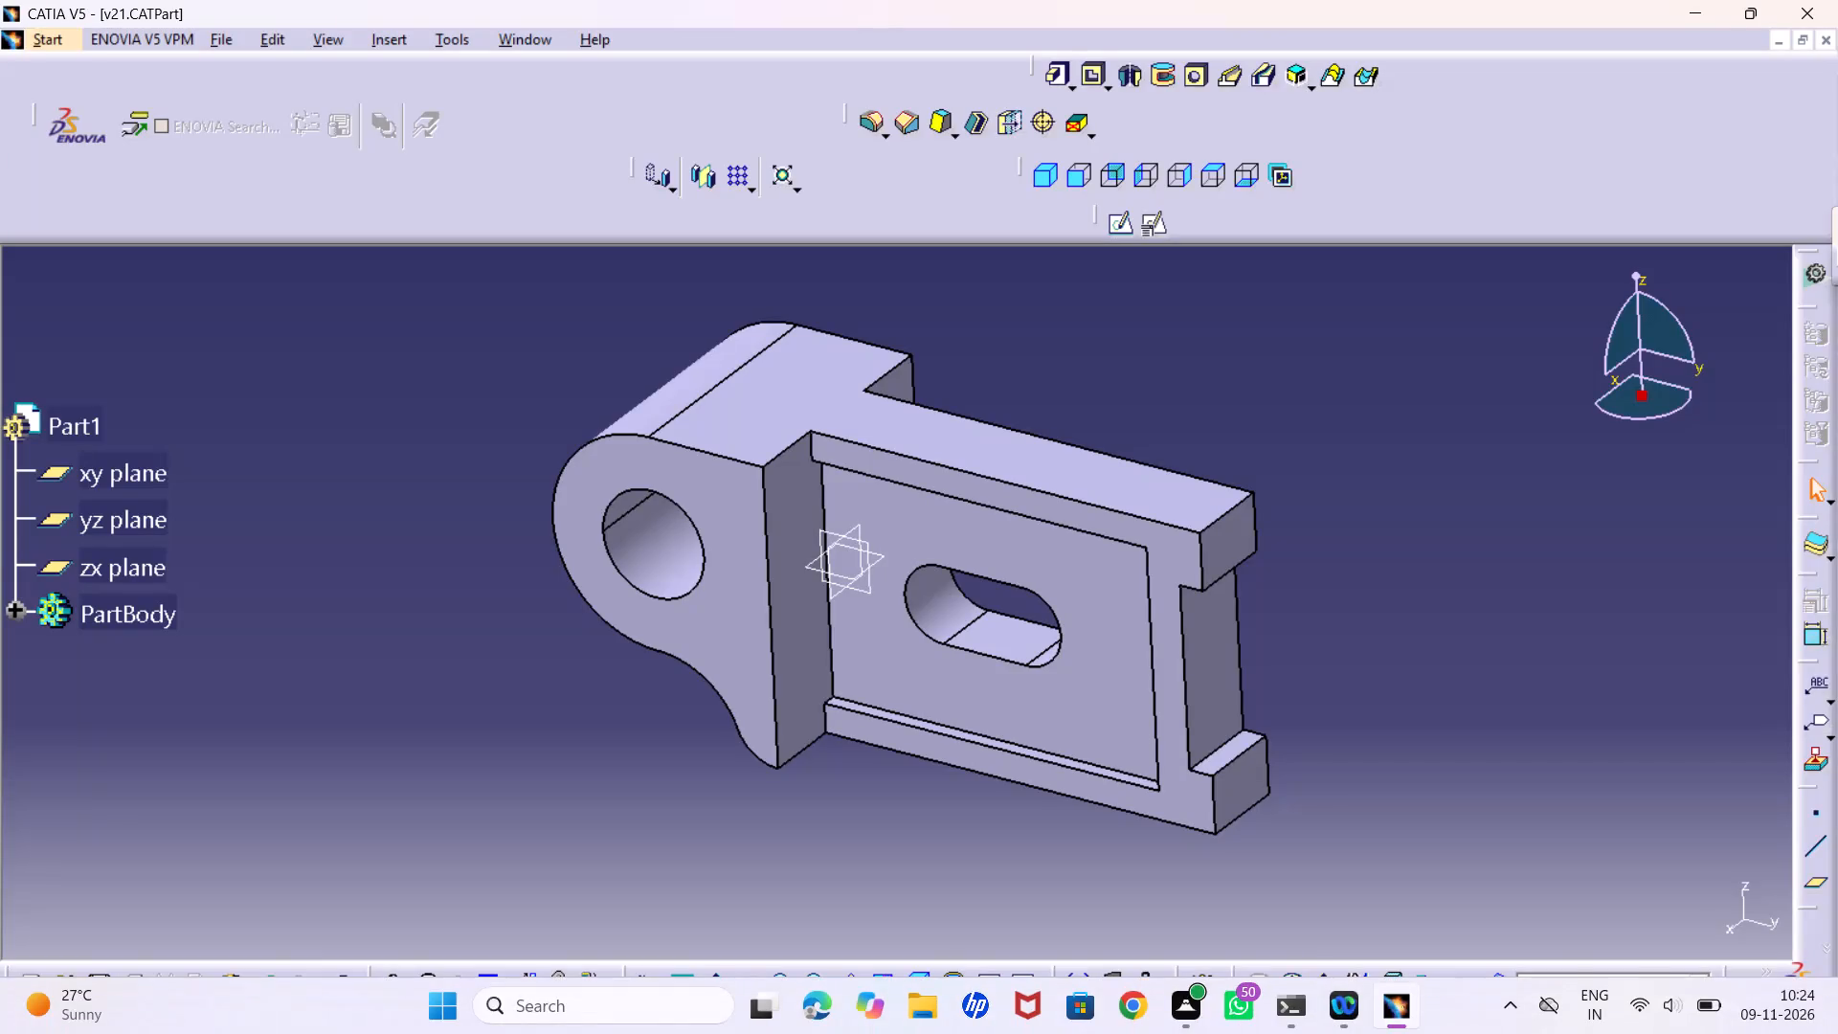
Examine the finished solid in a closer view covering its boss hole, pocket, slot and end notch.
left_click_drag(1487, 537, 1394, 843)
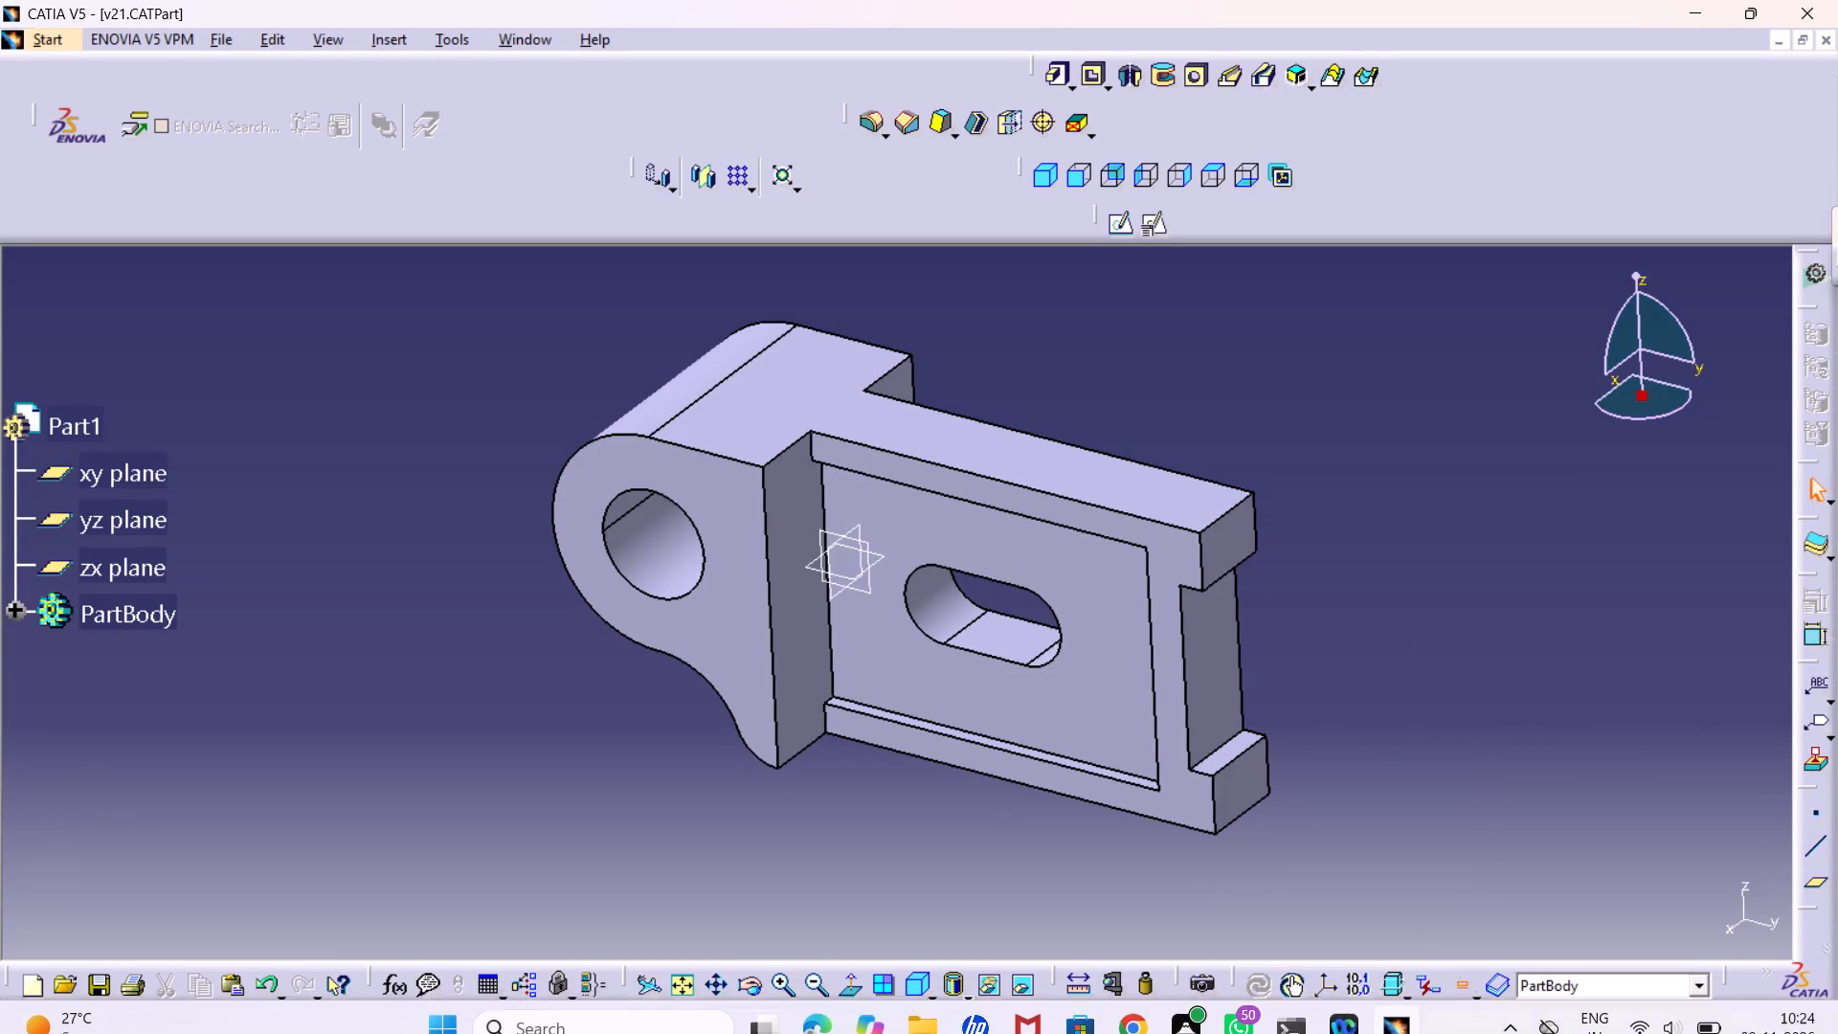
middle_click_drag(1302, 320, 1304, 277)
right_click(1302, 320)
middle_click_drag(1250, 388, 1243, 411)
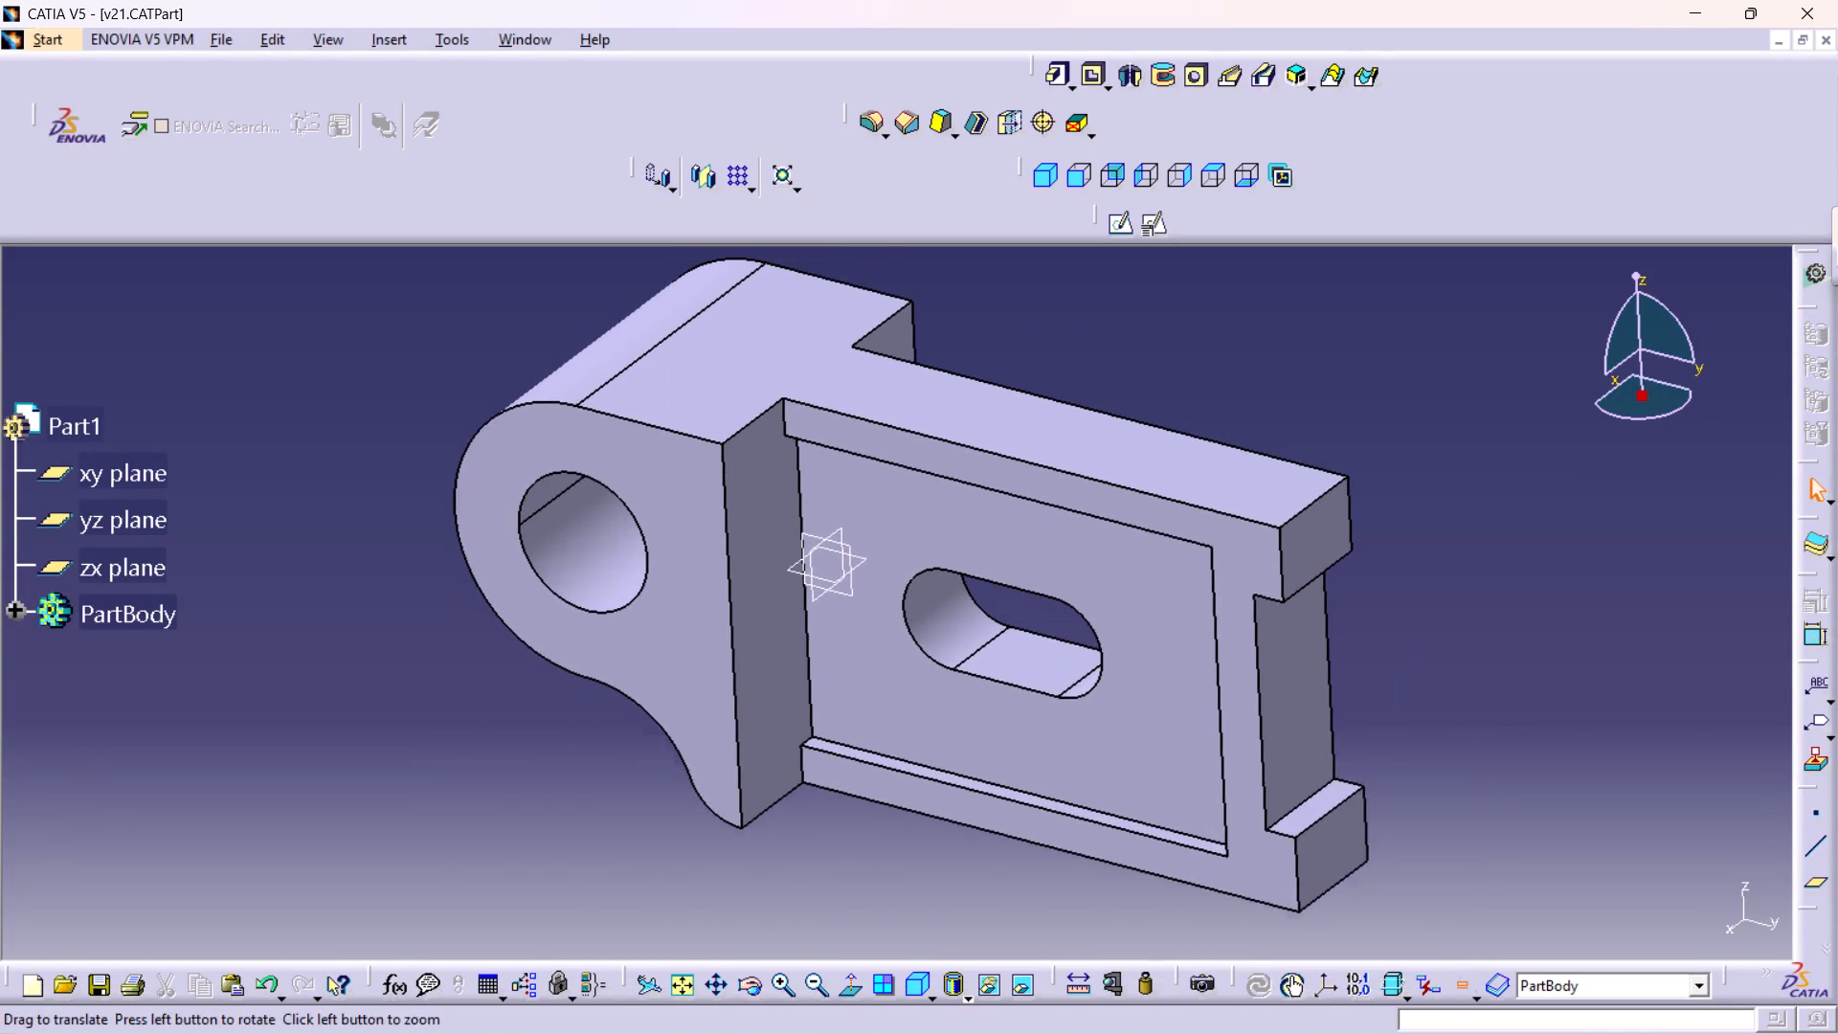
middle_click_drag(1243, 411, 1230, 451)
middle_click_drag(1230, 406, 1224, 433)
middle_click_drag(1179, 462, 1199, 400)
middle_click_drag(1216, 386, 1187, 418)
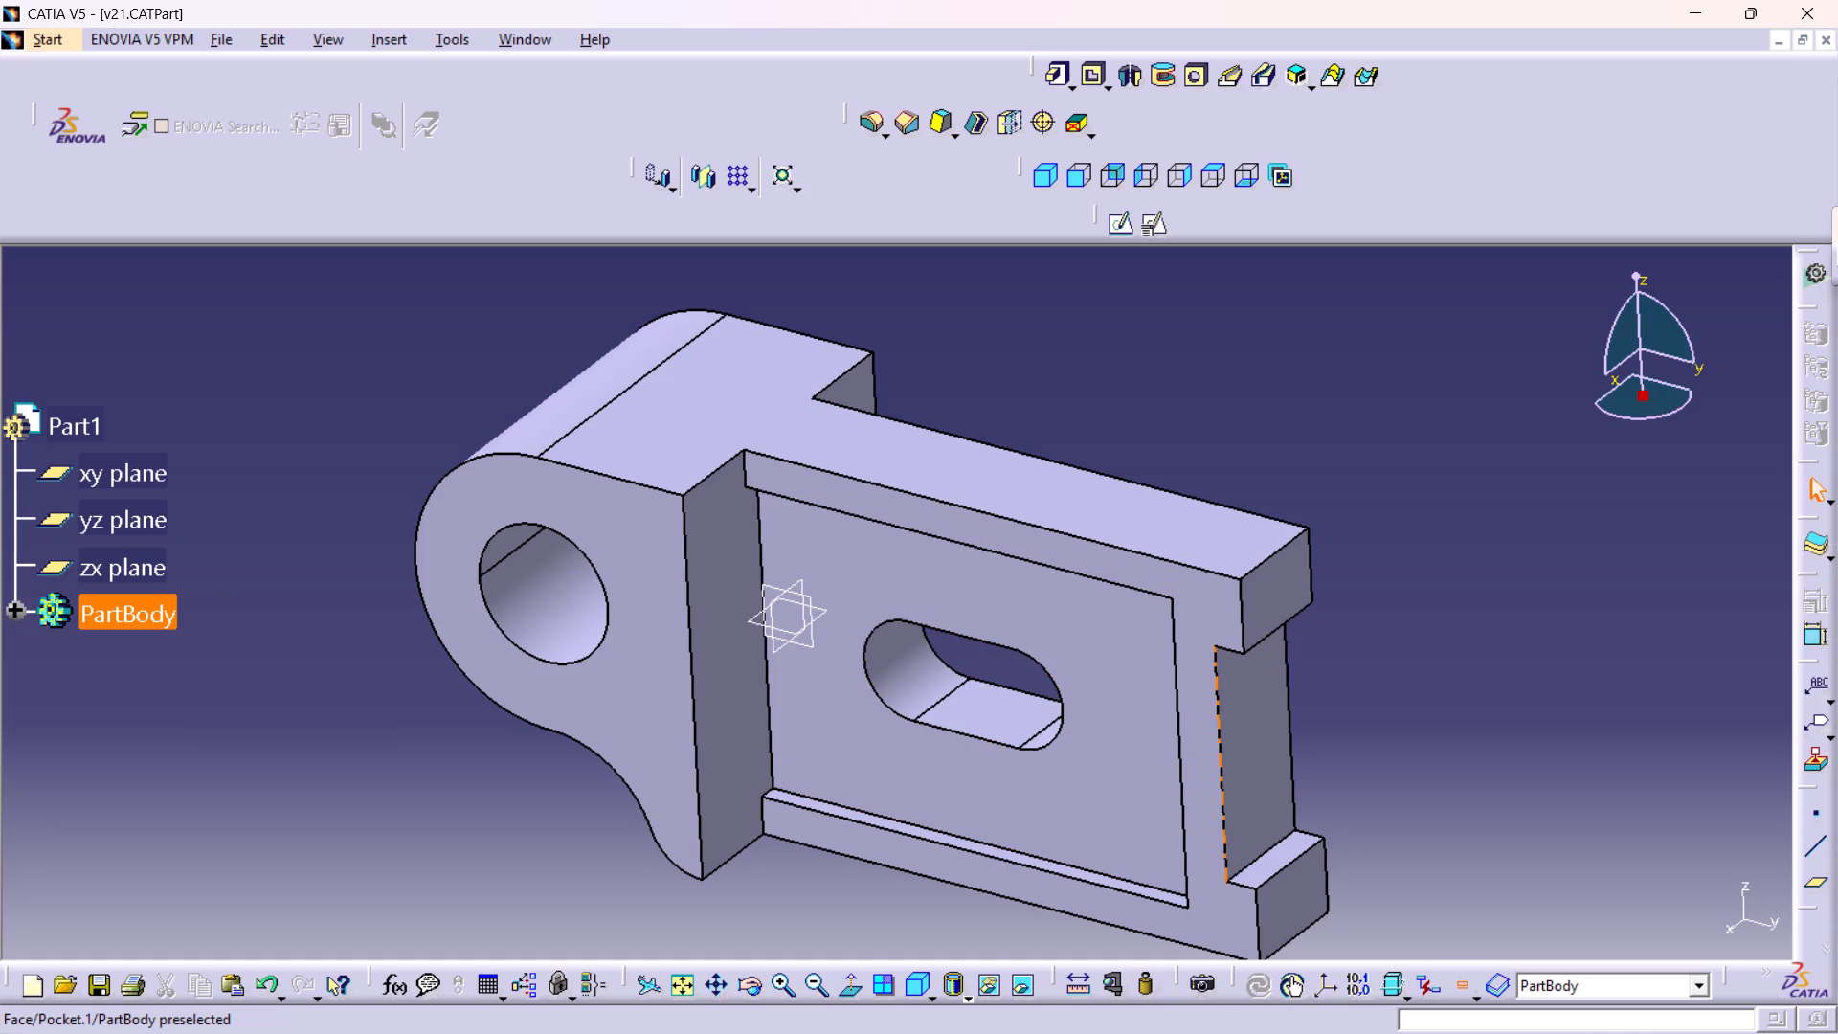
Expand PartBody and Sketch.1 in the specification tree and look through the pads, pockets and their sketches.
left_click(13, 601)
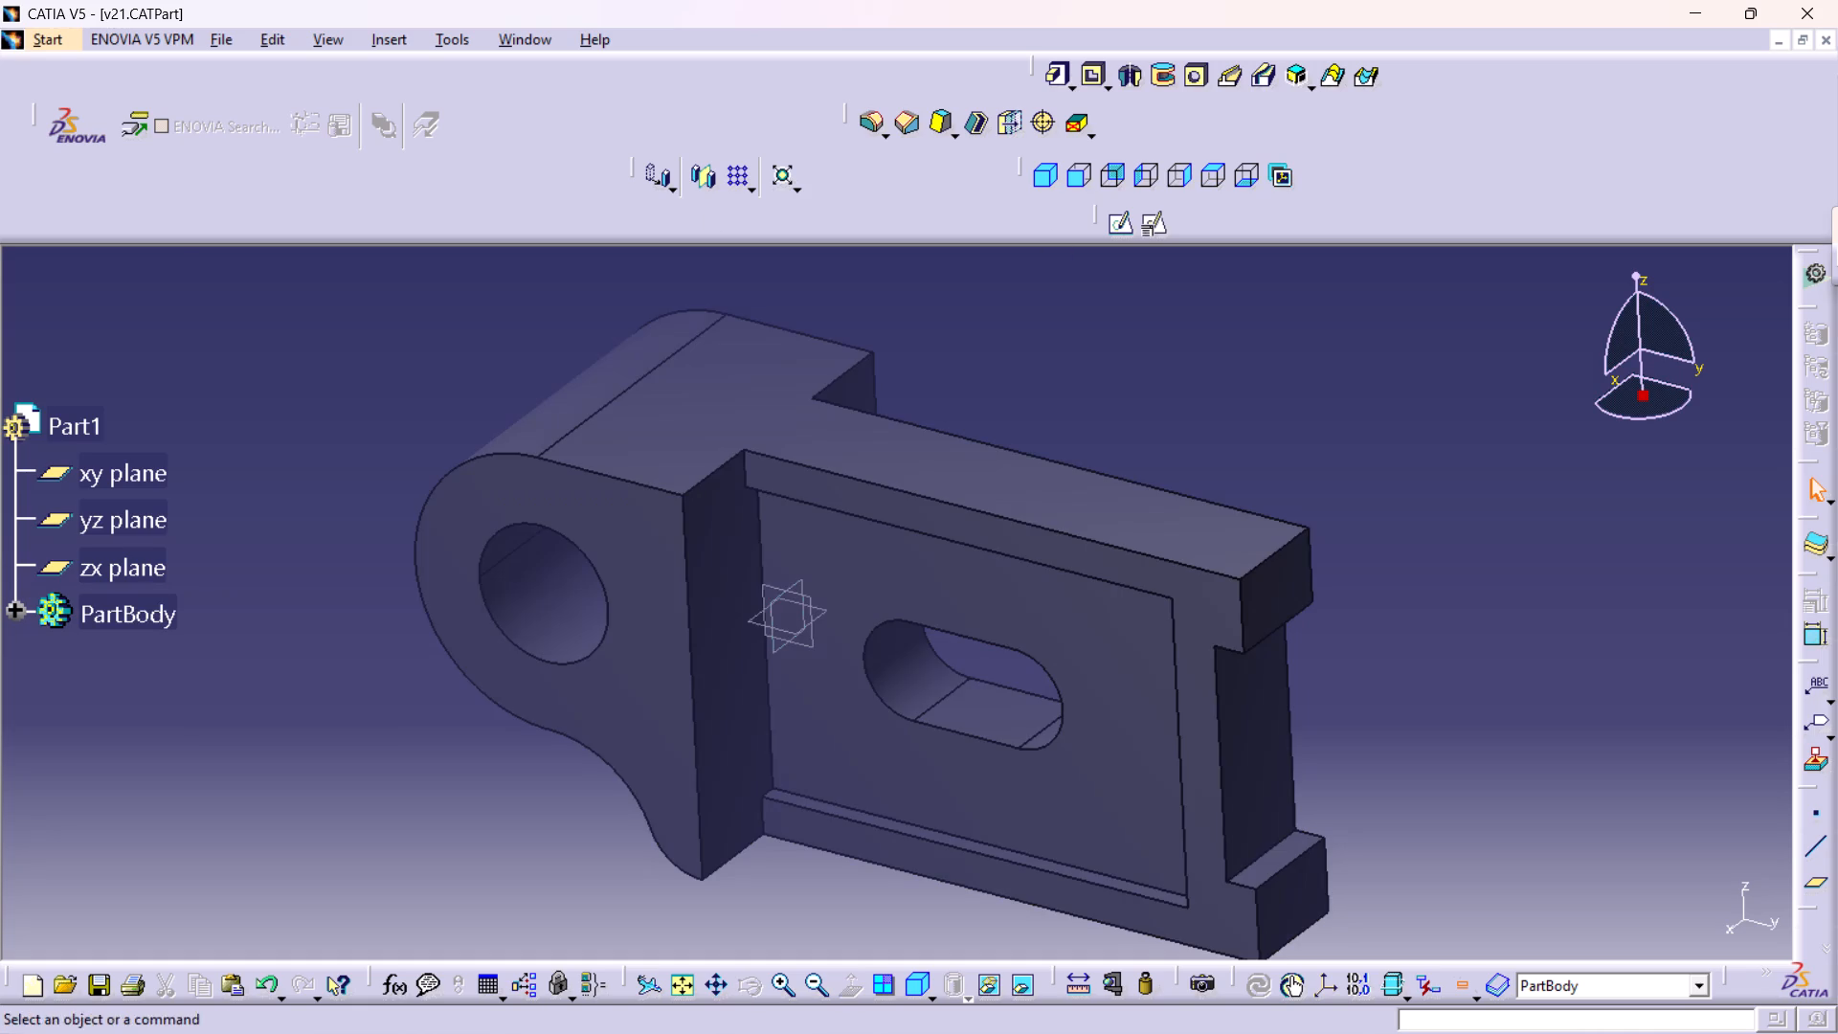
scroll(67, 543, "down", 3)
left_click(37, 363)
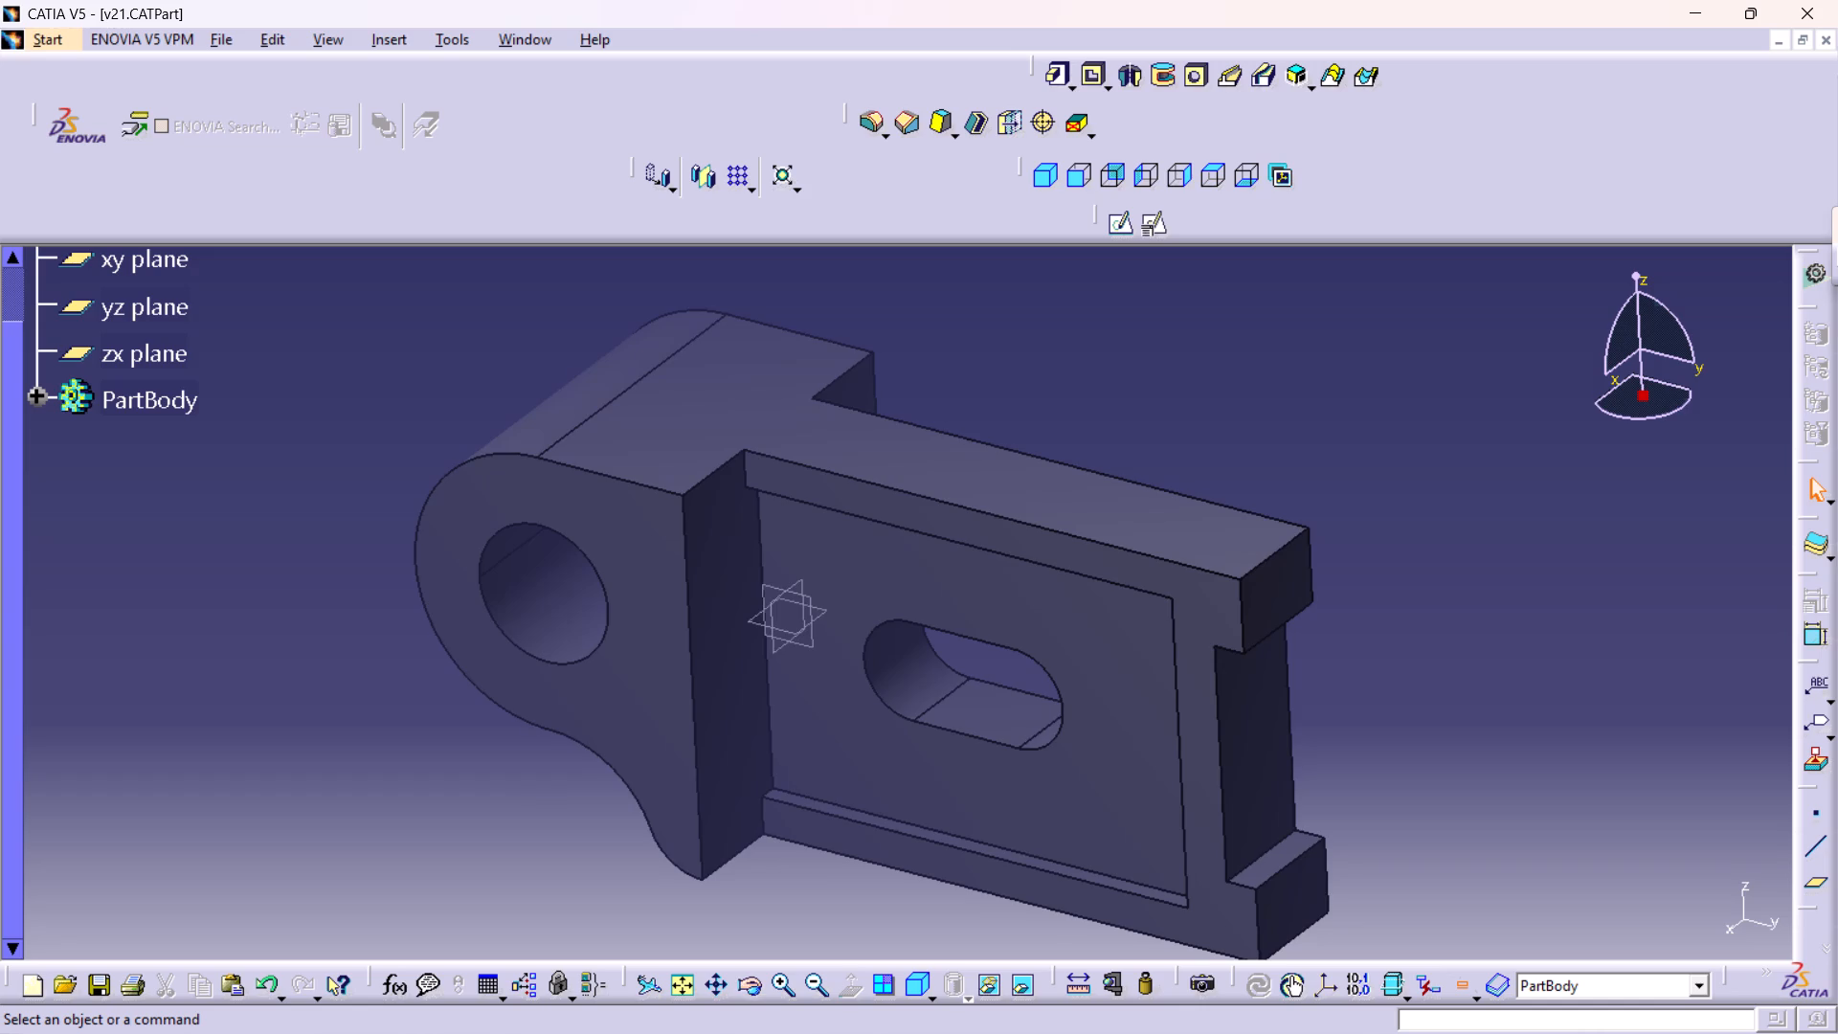
left_click(33, 395)
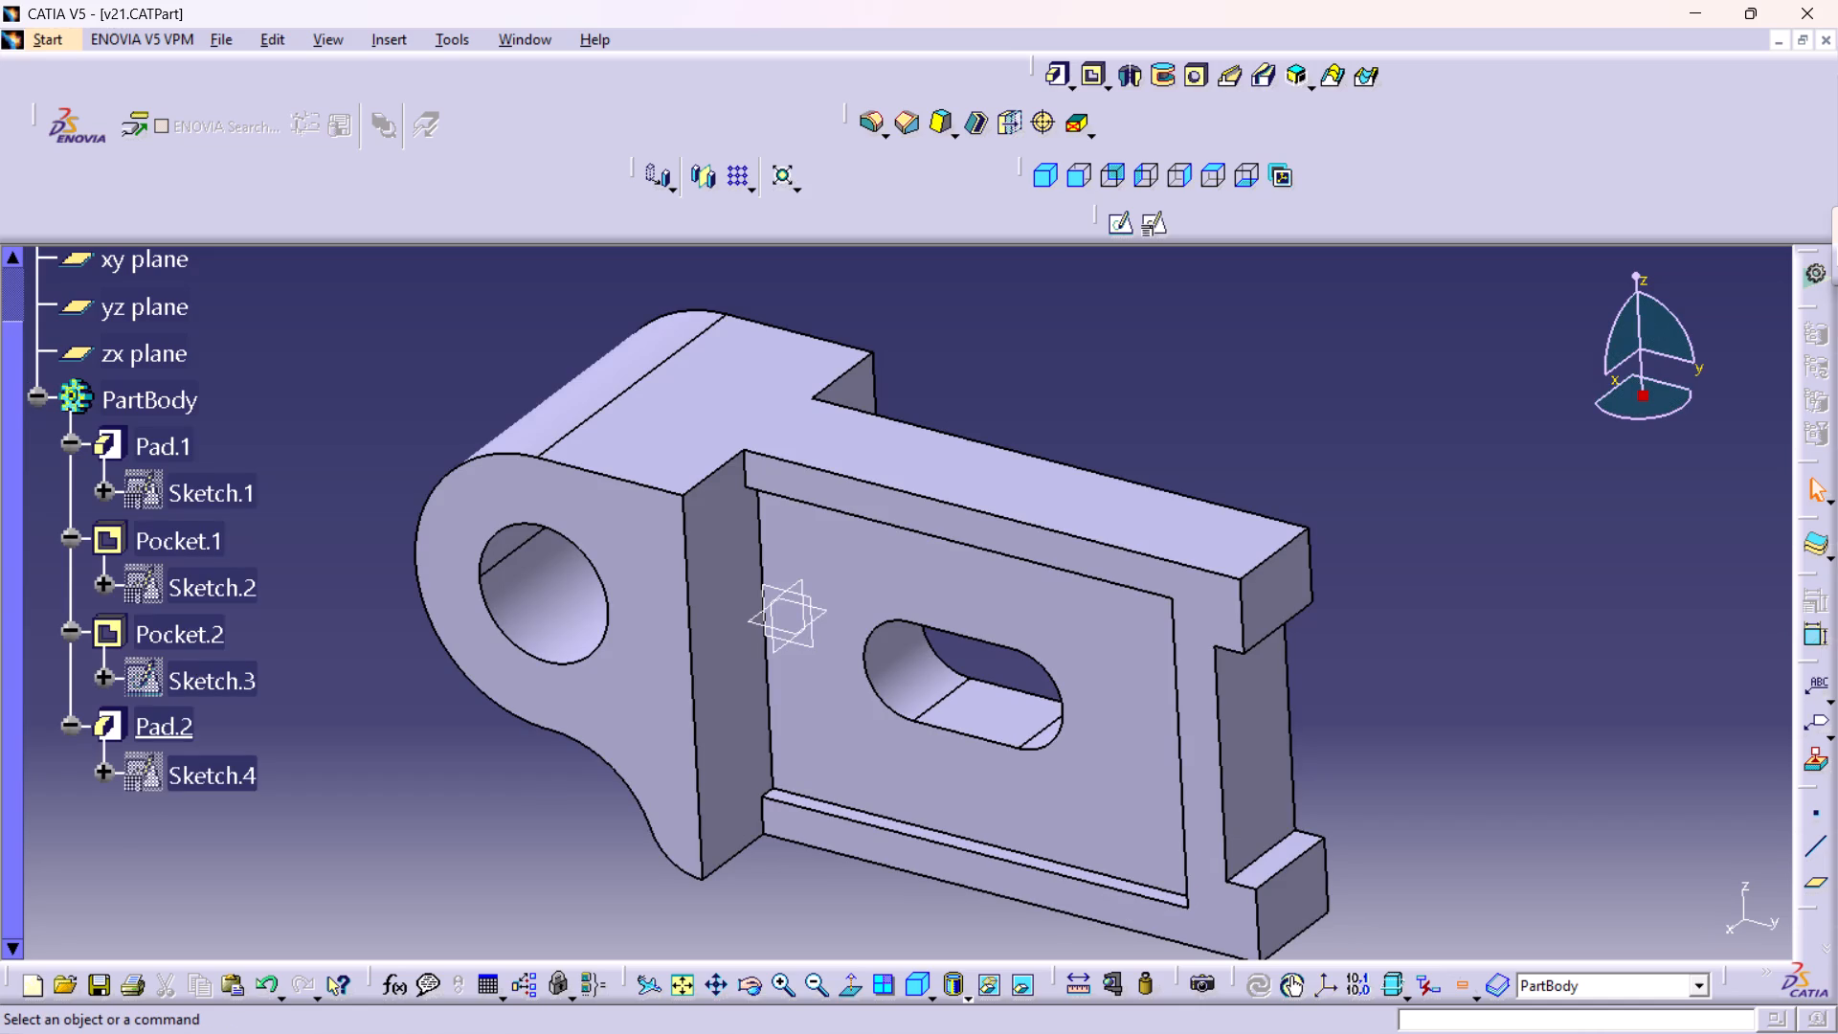
left_click(99, 488)
scroll(167, 635, "down", 2)
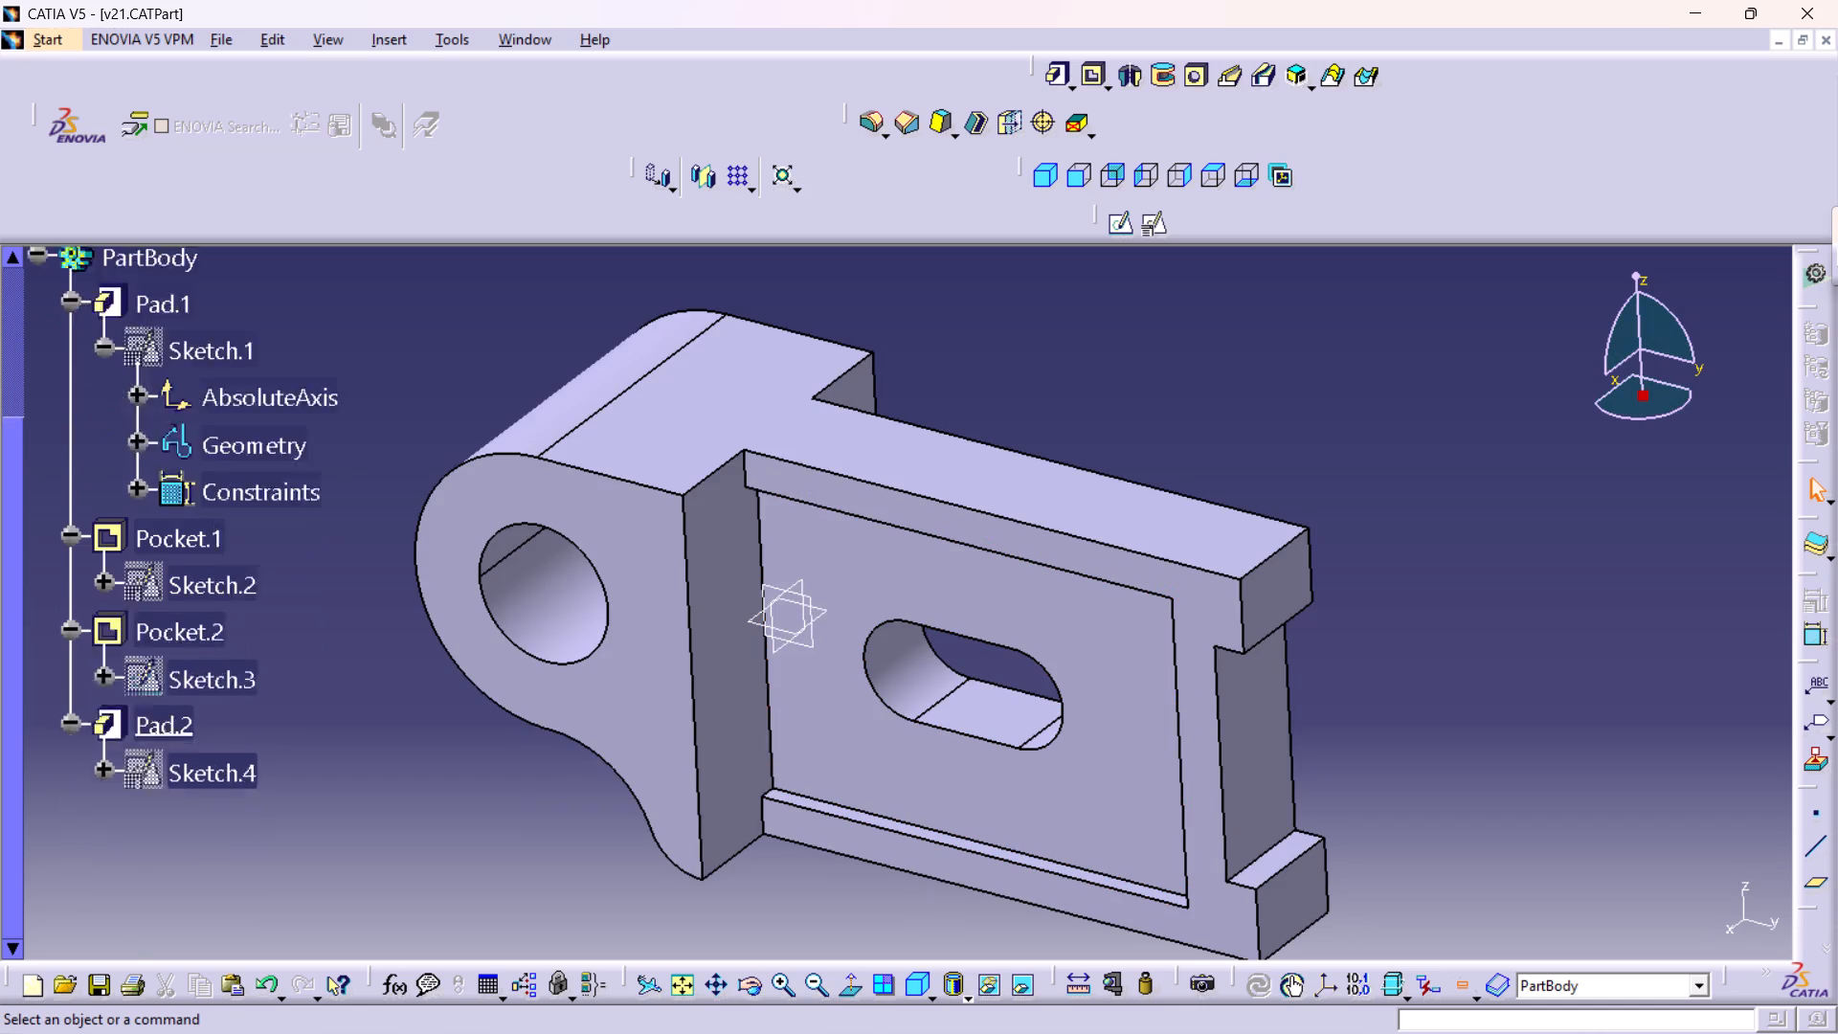
scroll(166, 635, "down", 1)
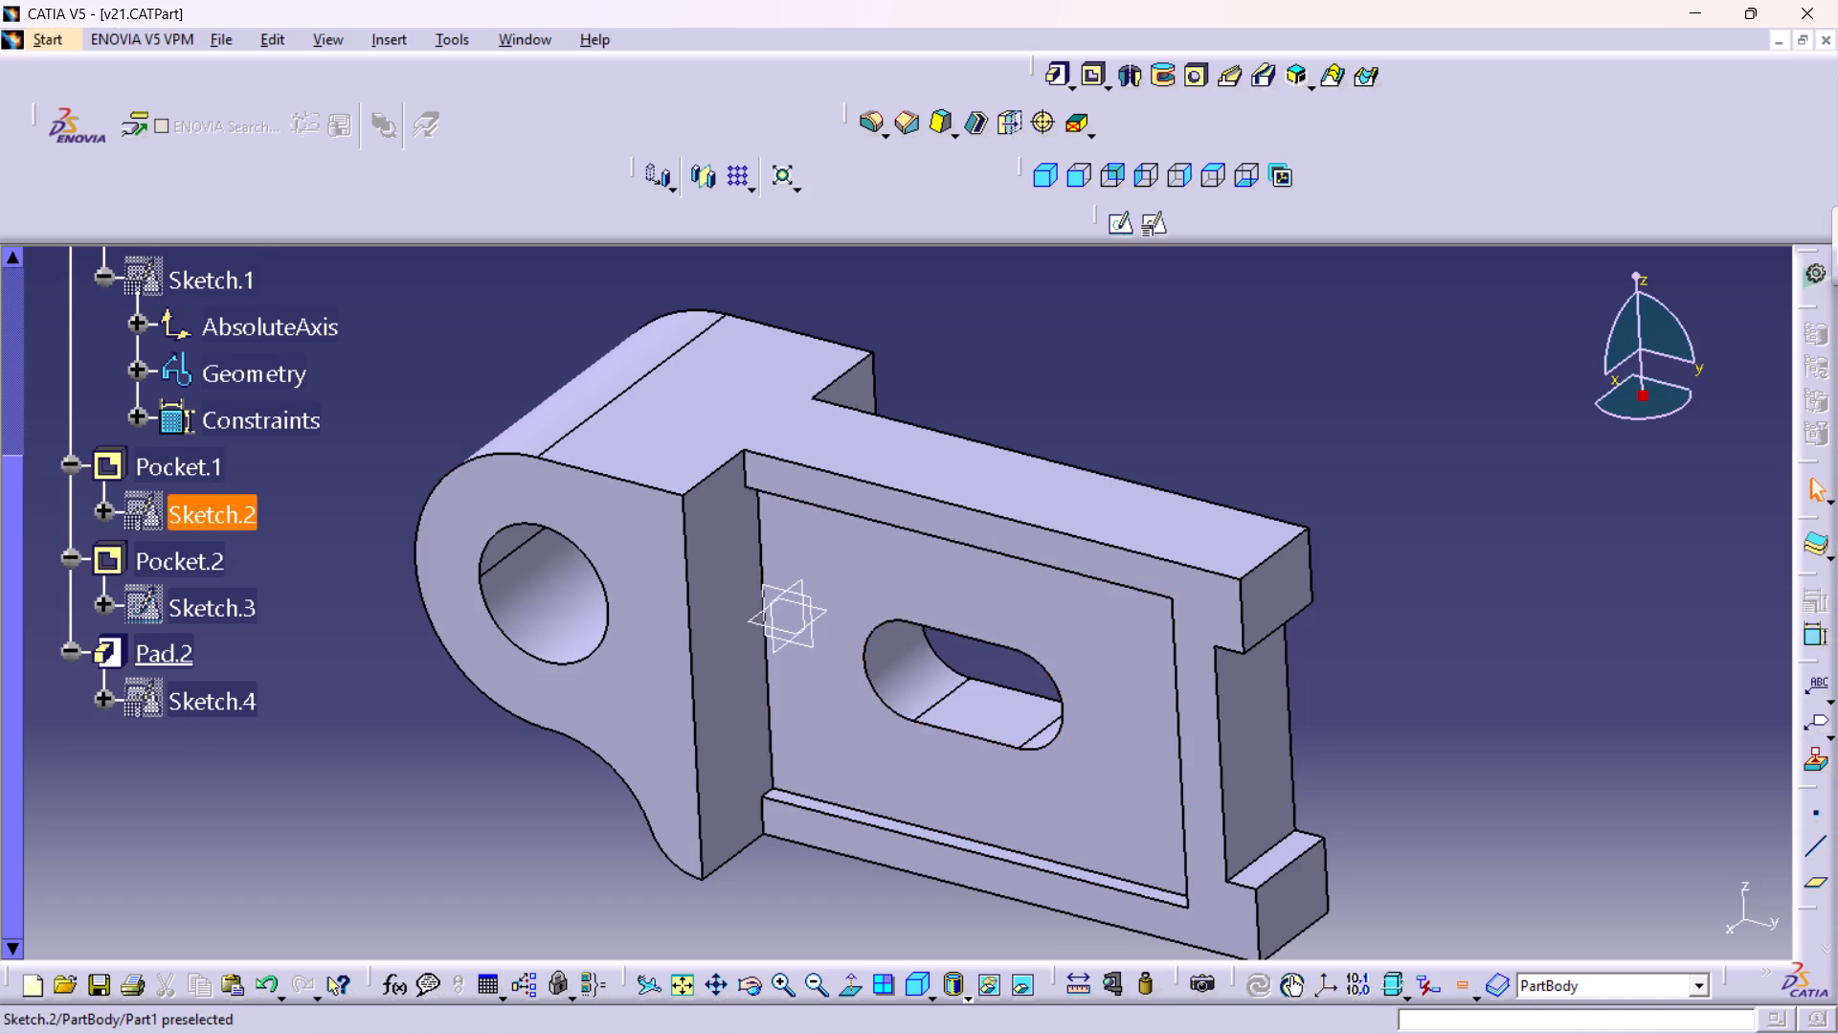
scroll(166, 537, "up", 5)
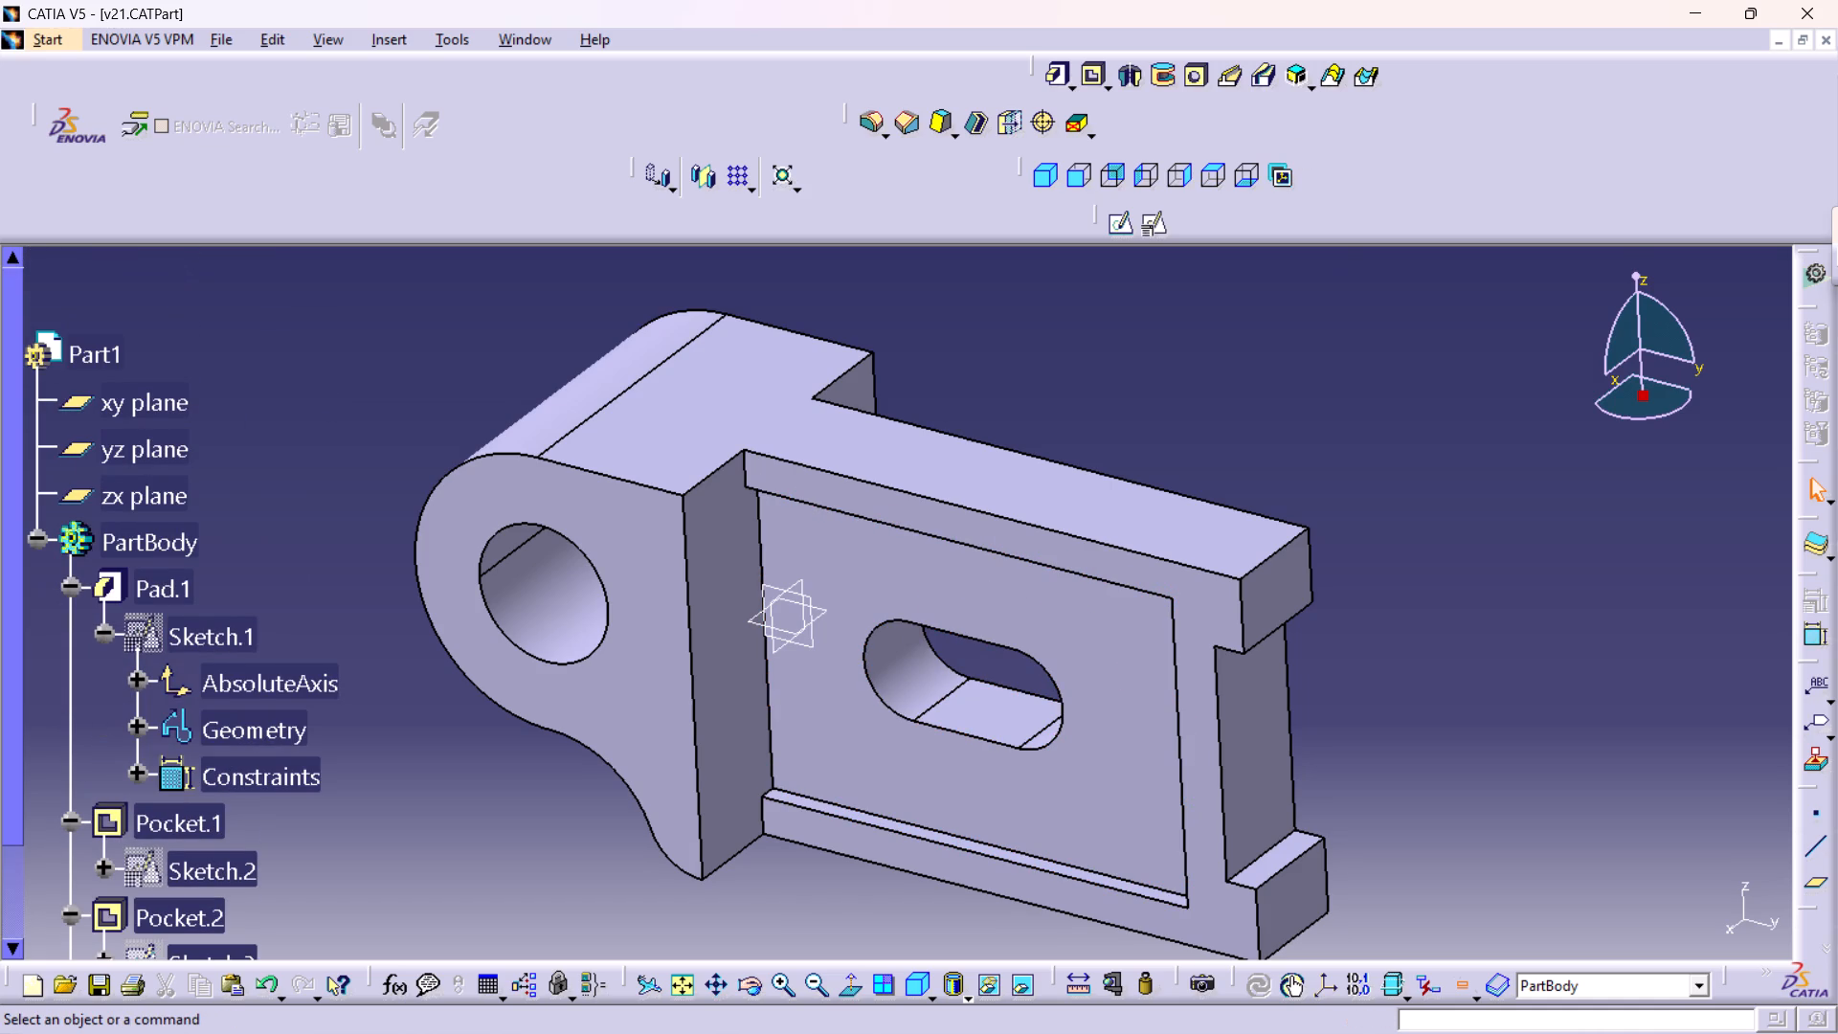
Examine the whole solid from farther out, centred beside the expanded specification tree.
middle_click_drag(1367, 464, 1376, 507)
right_click(1367, 461)
middle_click_drag(1342, 461, 1346, 441)
right_click(1342, 430)
middle_click_drag(1311, 416, 1298, 455)
middle_click_drag(1240, 493, 1283, 467)
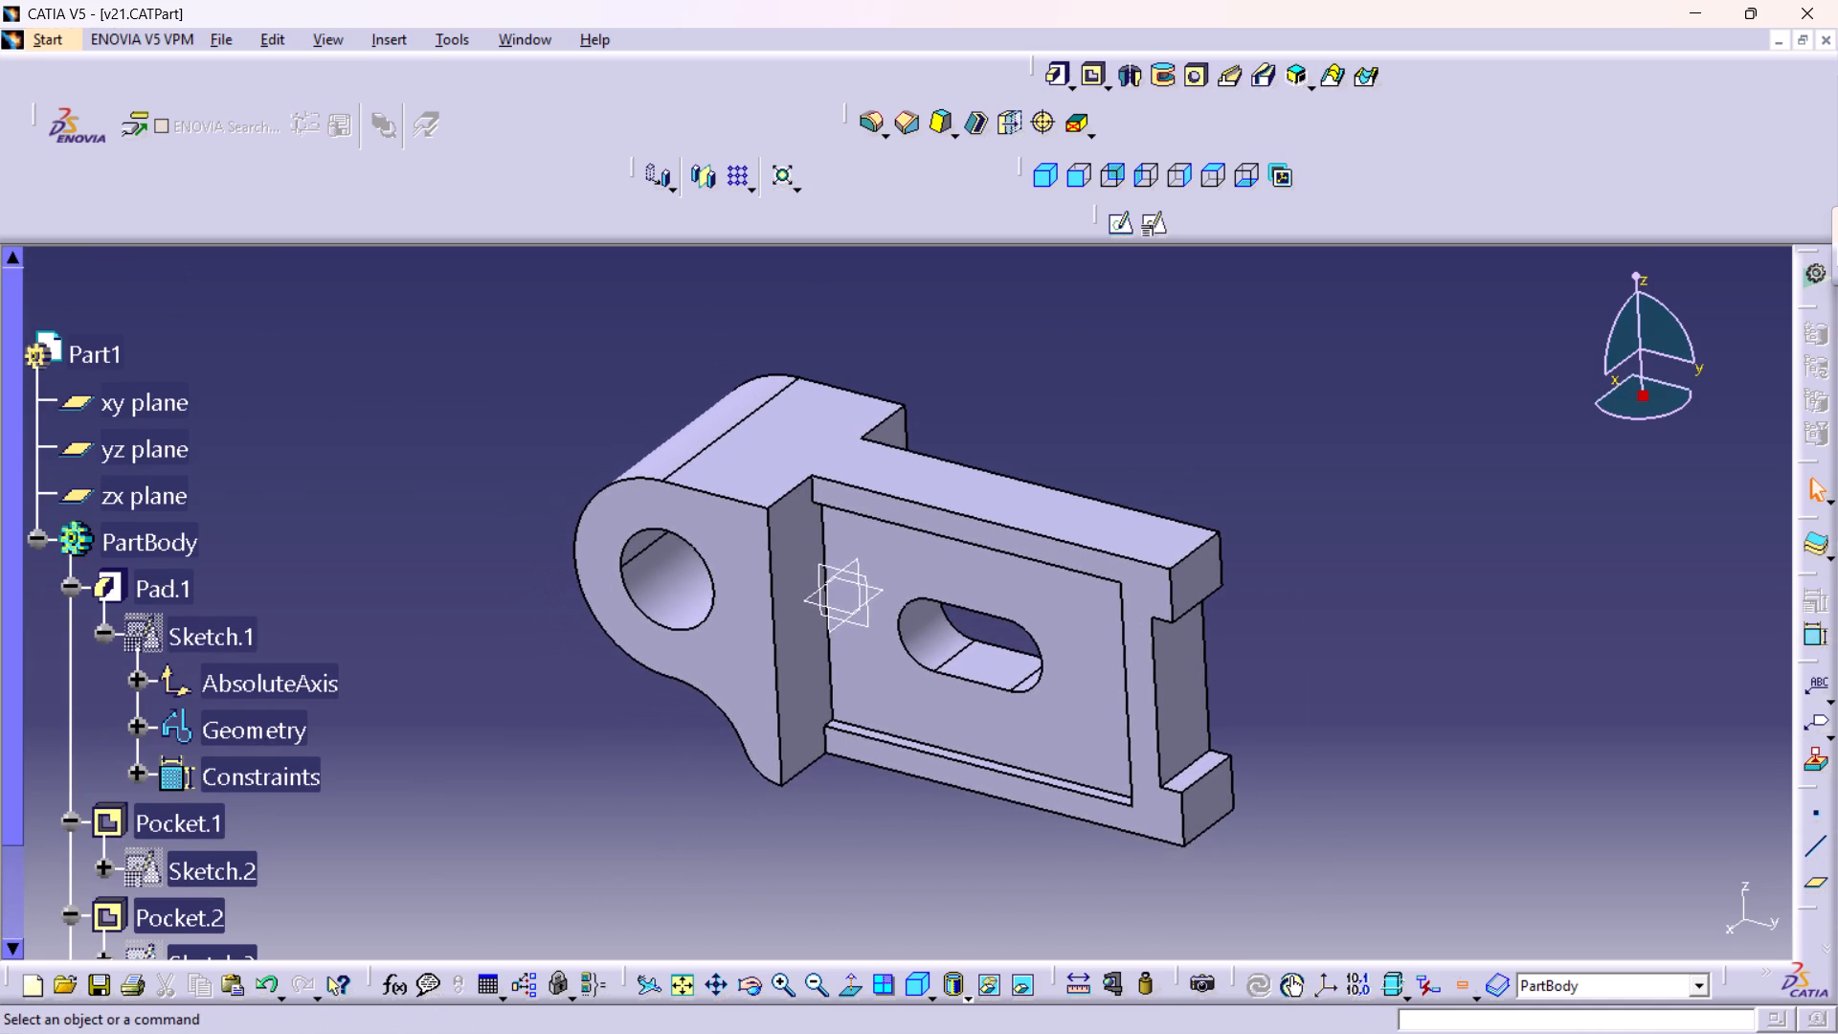
middle_click_drag(1283, 467, 1267, 461)
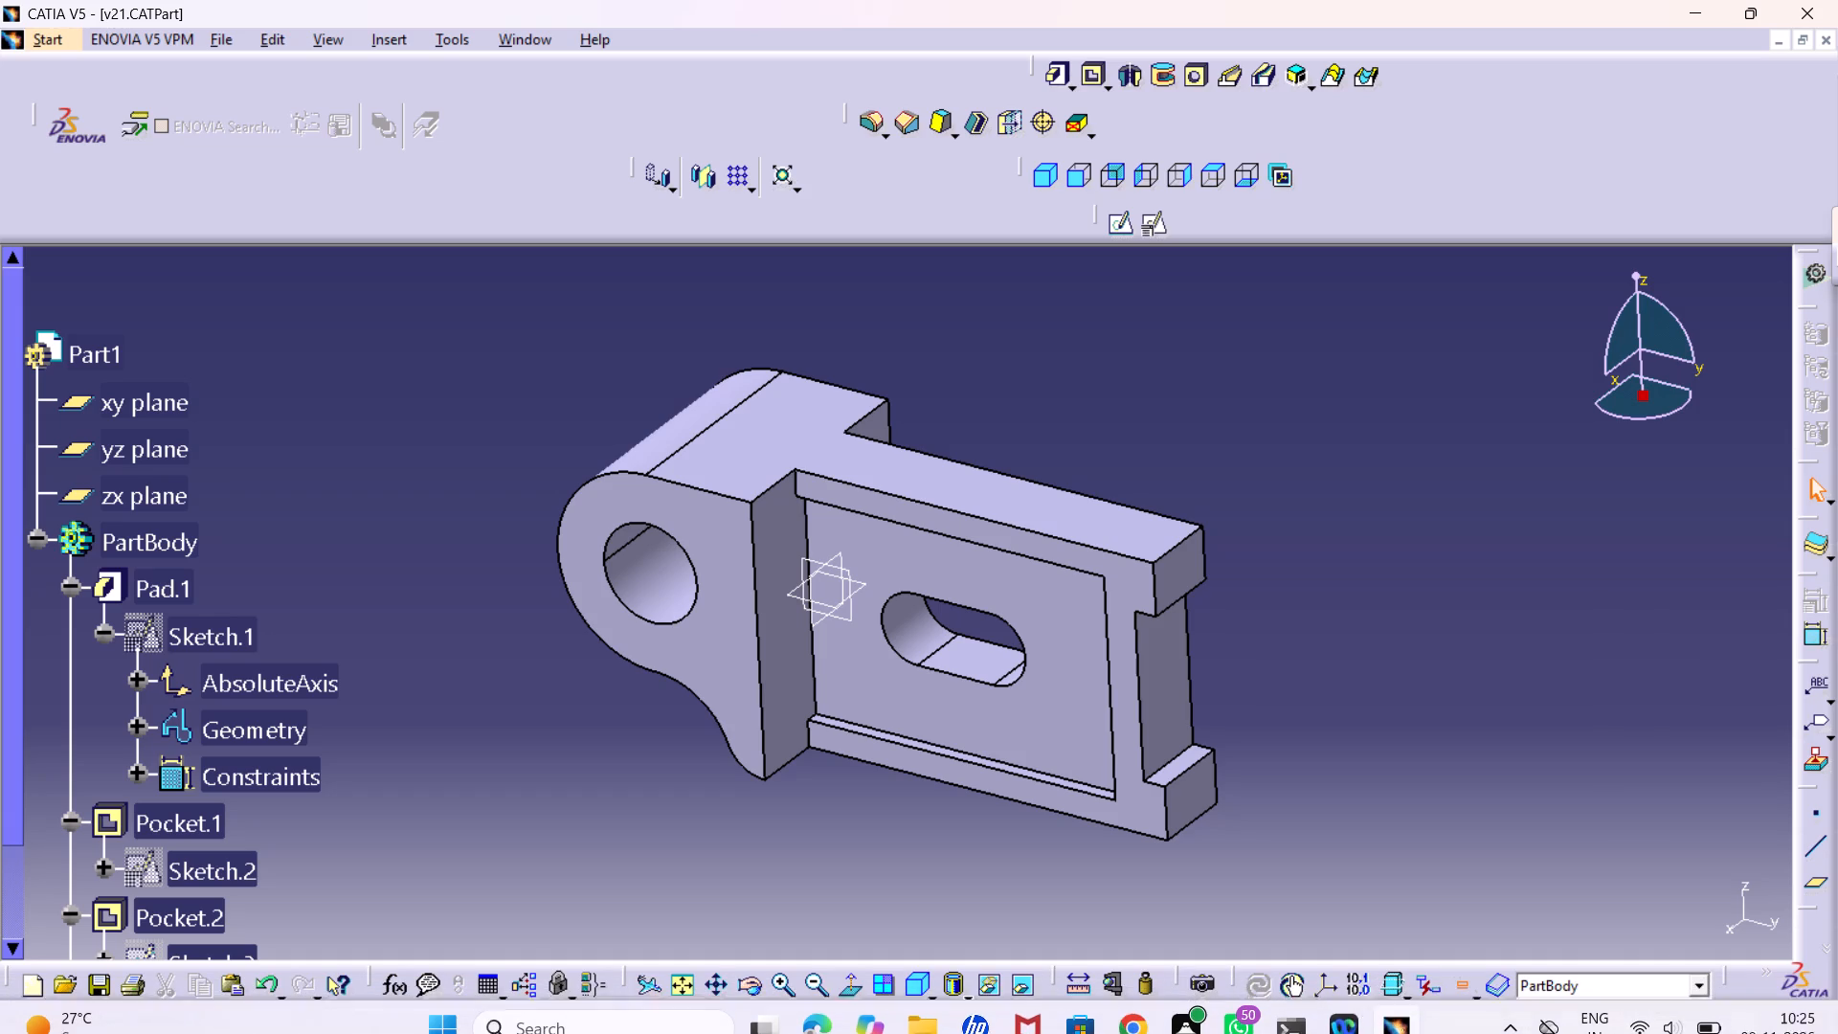
middle_click_drag(1276, 543, 1285, 559)
right_click(1276, 543)
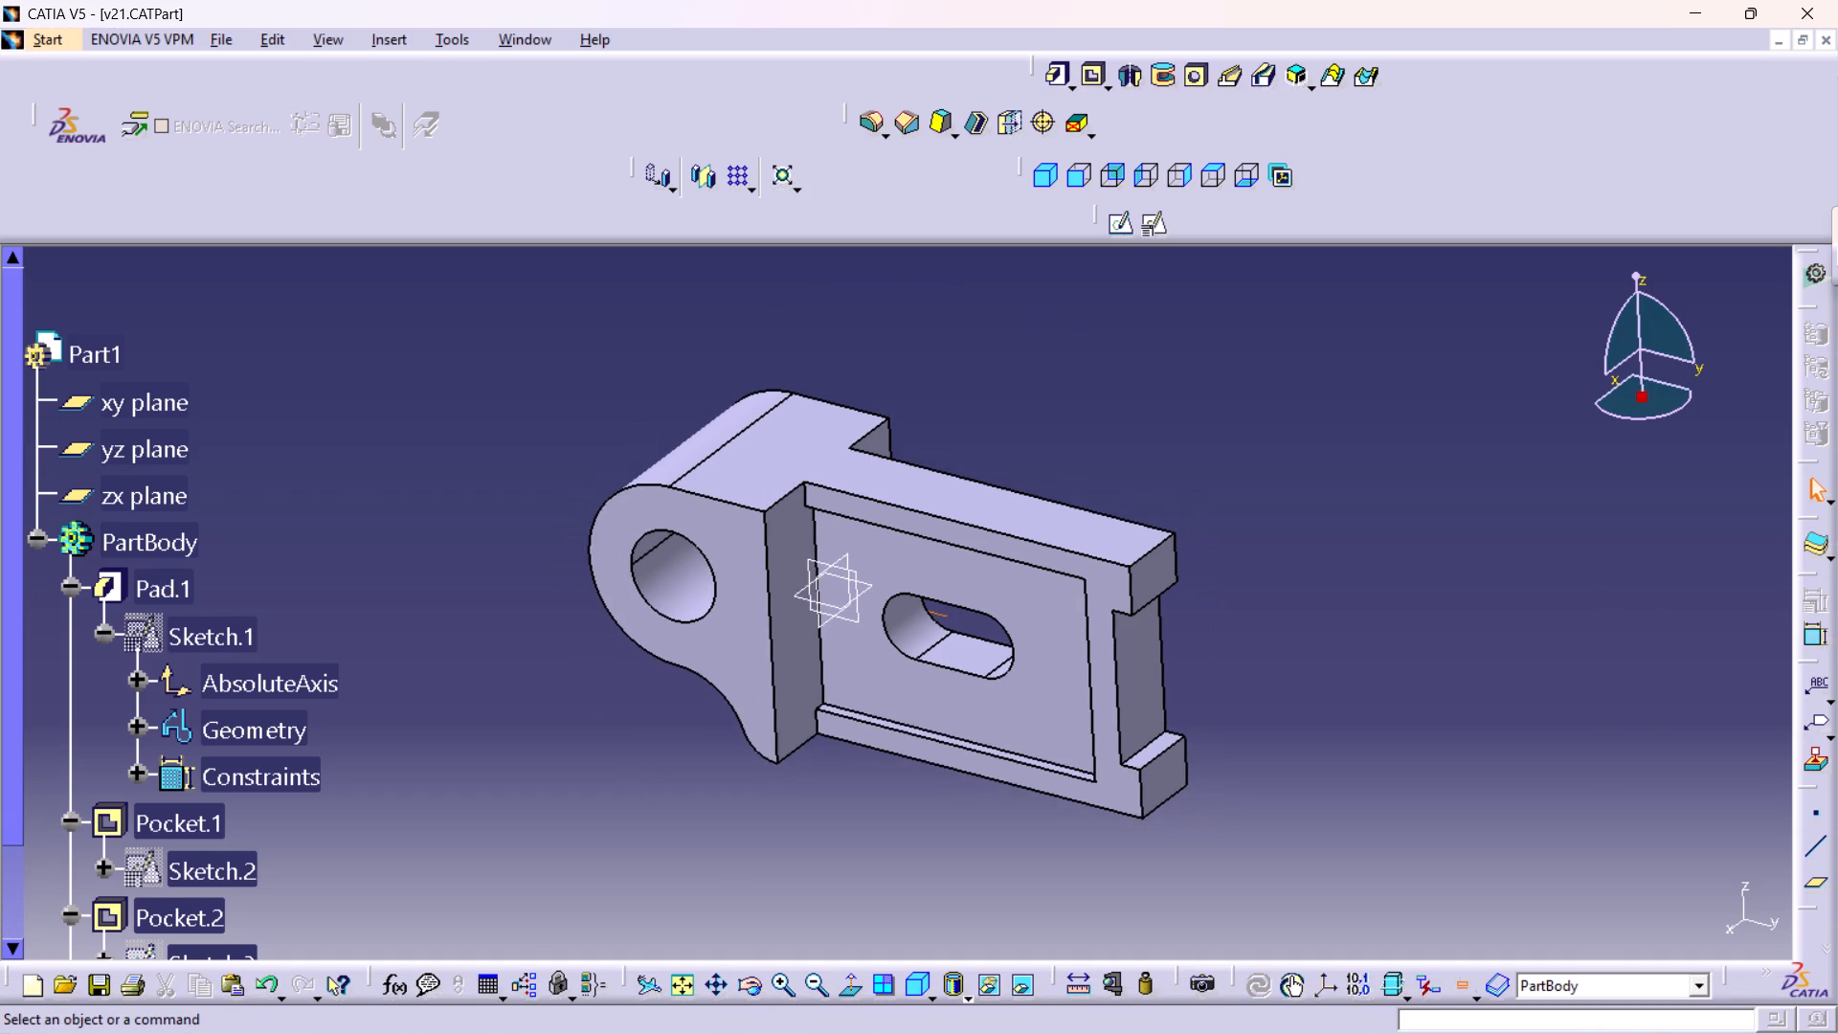
middle_click_drag(1285, 559, 1285, 563)
scroll(1333, 570, "up", 1)
middle_click_drag(1333, 570, 1331, 547)
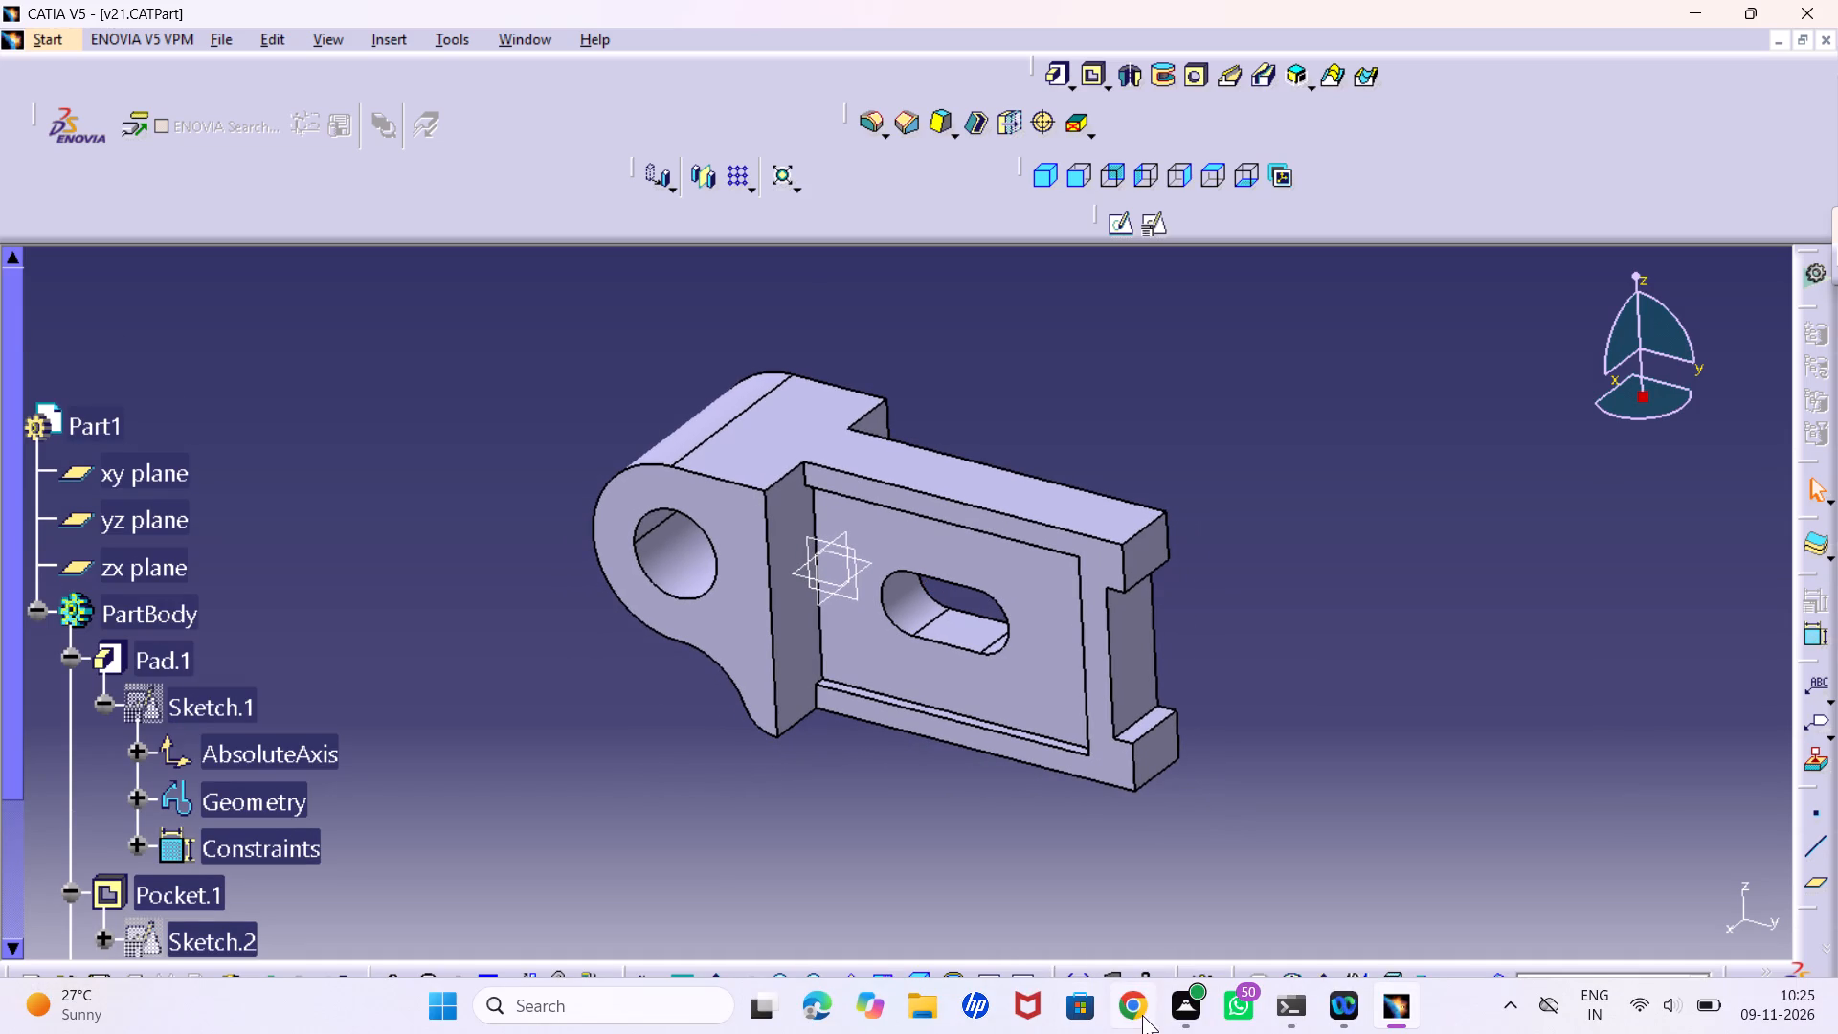